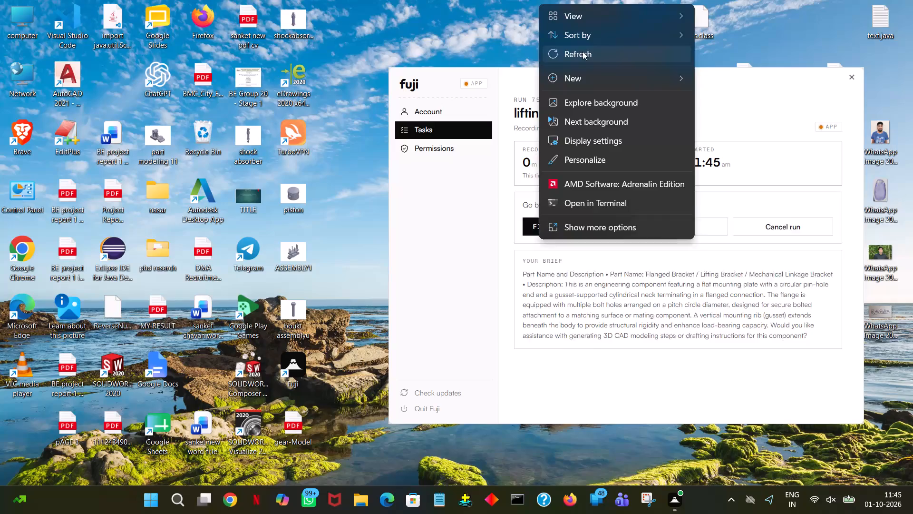
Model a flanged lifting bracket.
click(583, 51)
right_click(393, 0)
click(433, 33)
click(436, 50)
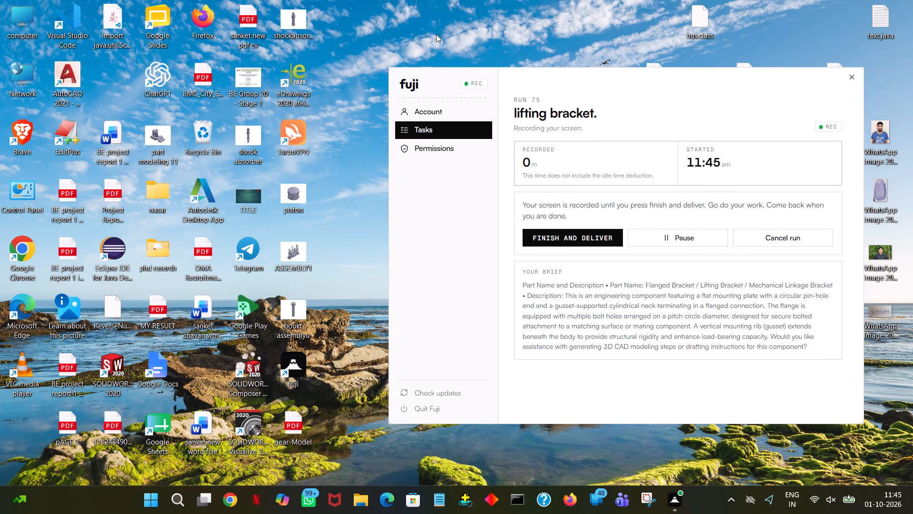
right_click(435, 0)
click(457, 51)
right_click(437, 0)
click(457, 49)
Launch SOLIDWORKS 2020 from the desktop and create a new part document.
click(124, 356)
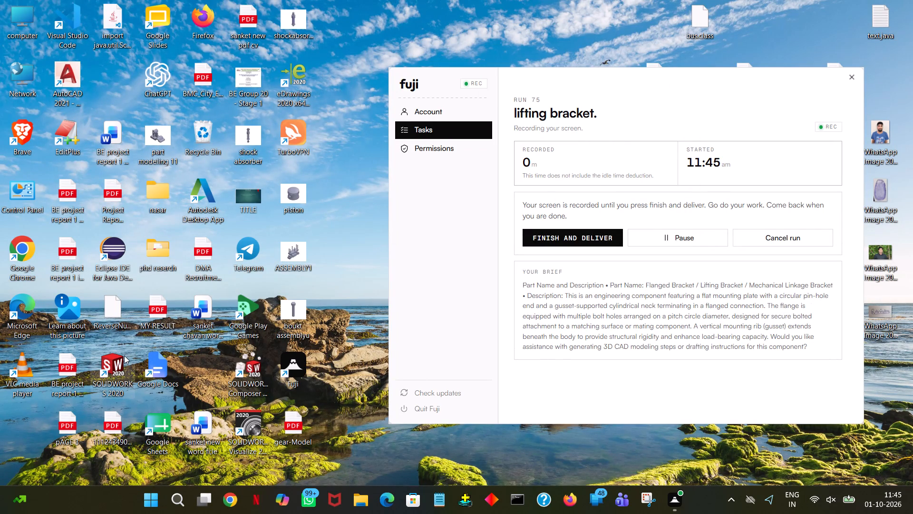
click(124, 356)
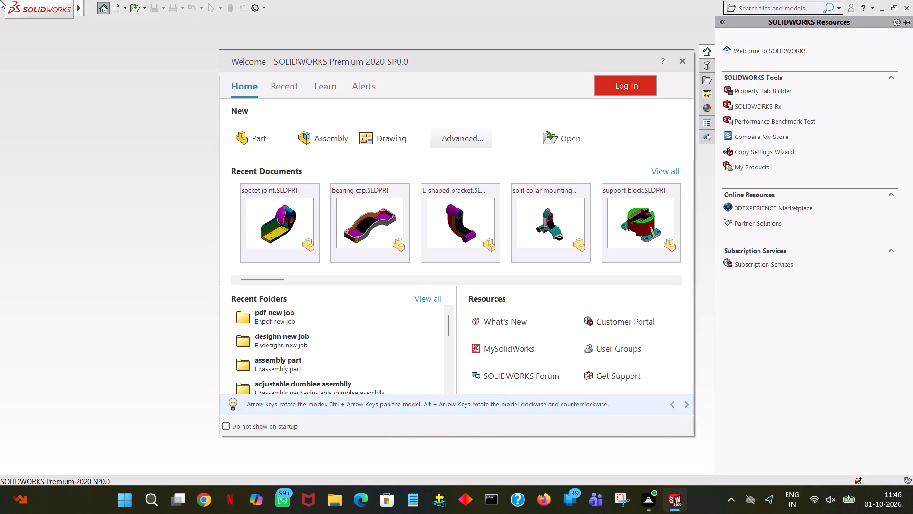
double_click(254, 131)
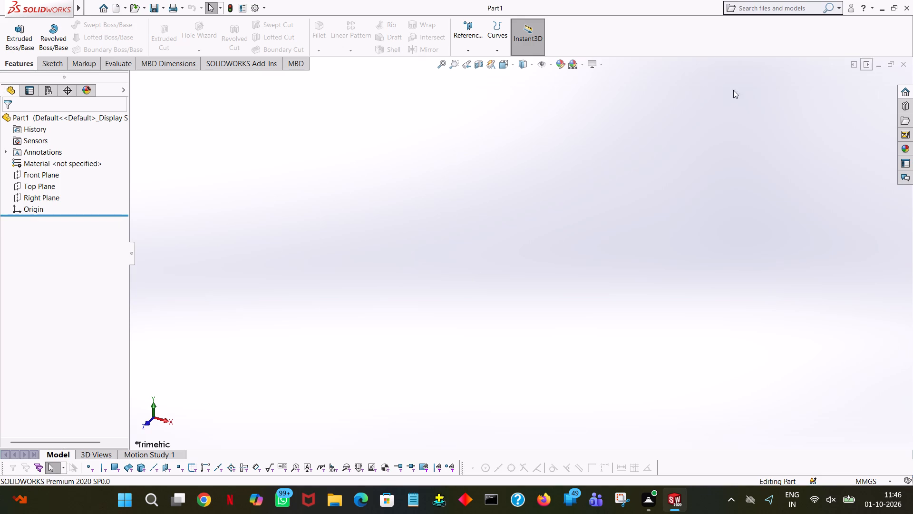
Start a sketch on the Top Plane and draw a circle of 30 mm radius centred on the origin.
click(36, 187)
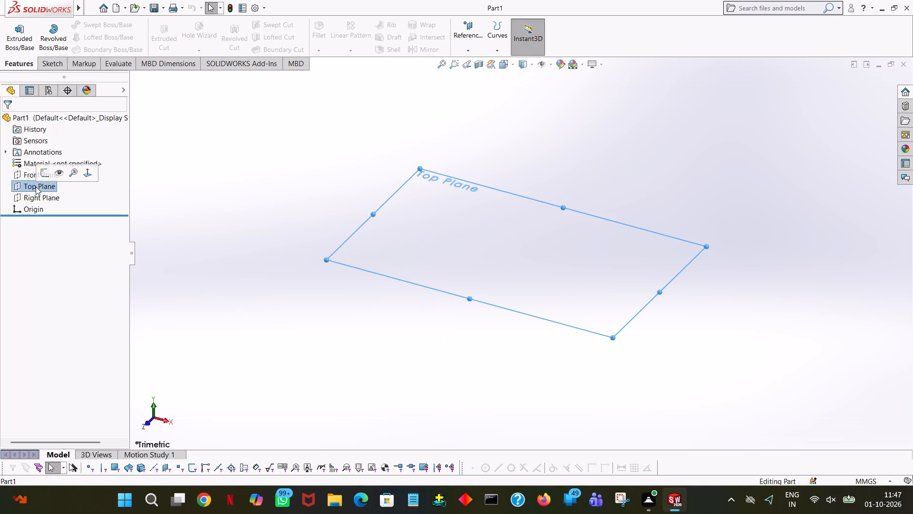
click(46, 170)
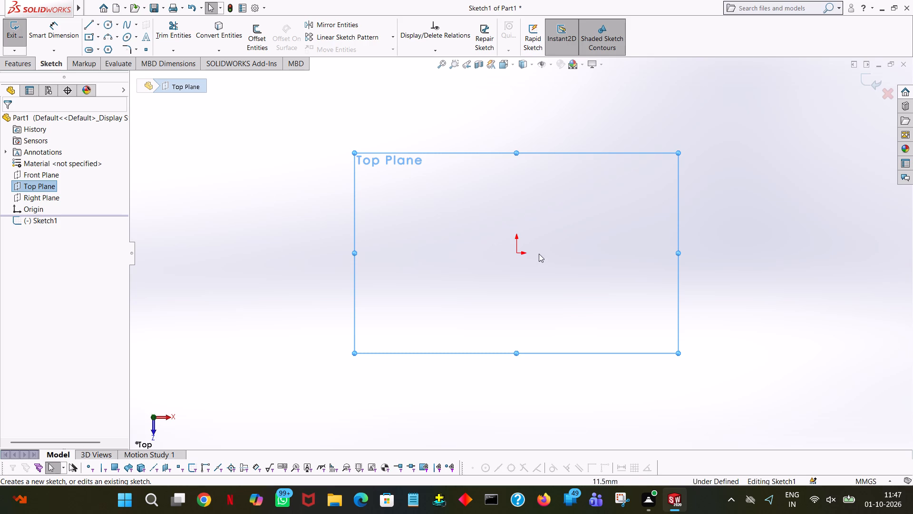
click(105, 24)
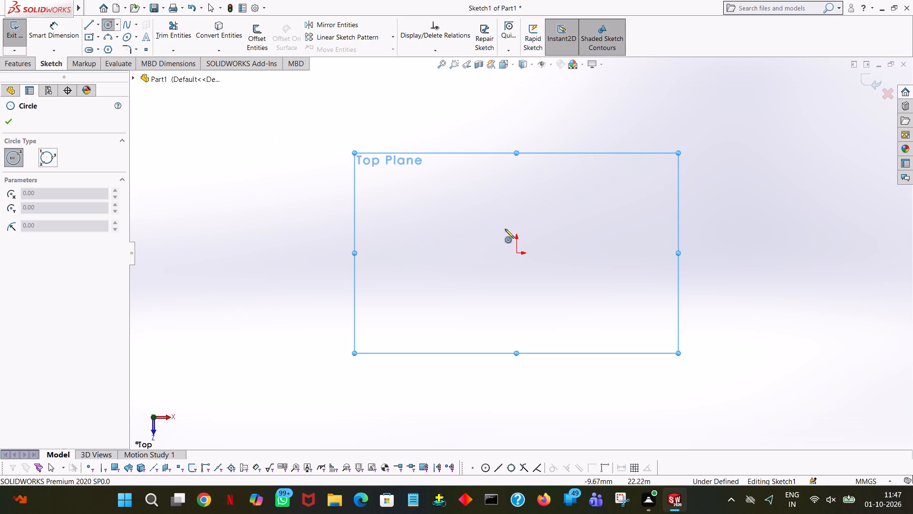
click(518, 254)
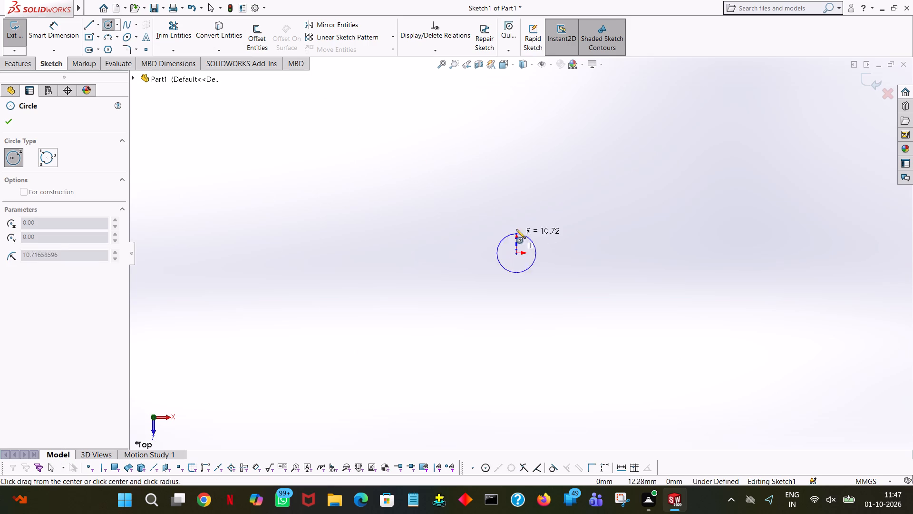
click(515, 194)
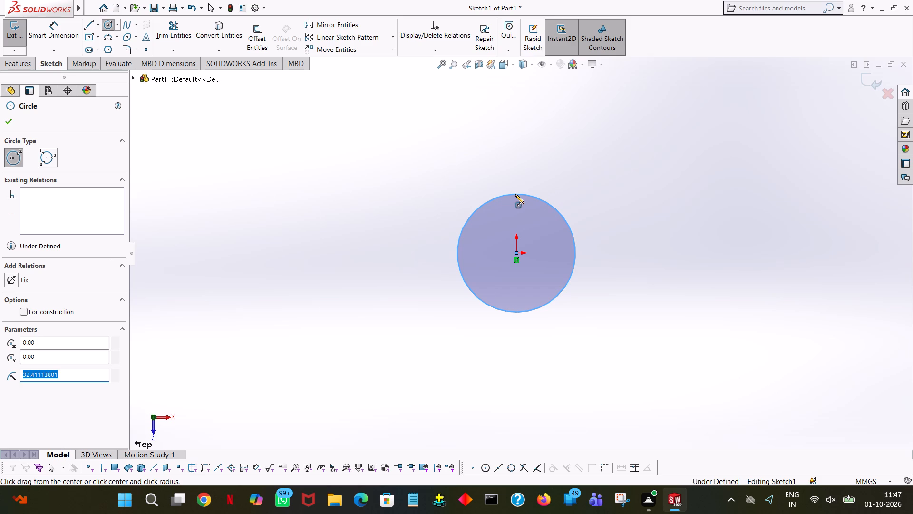
text(30)
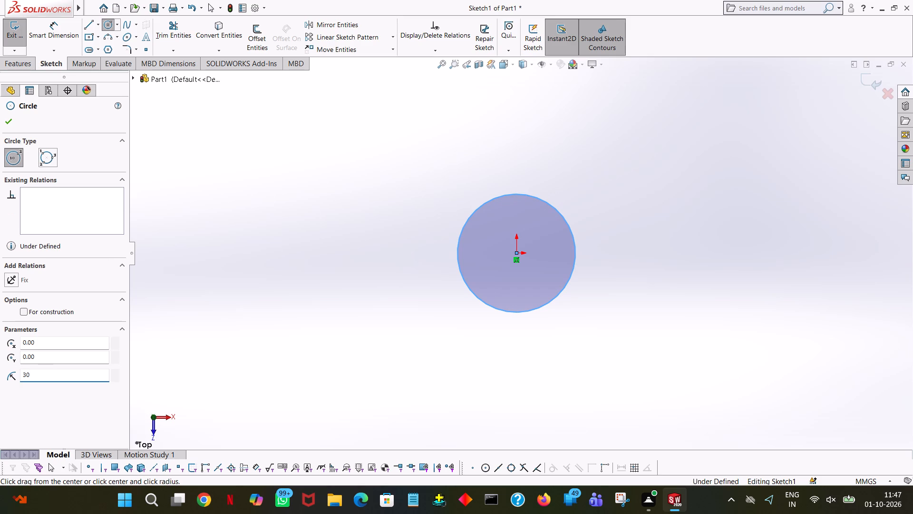
key(Return)
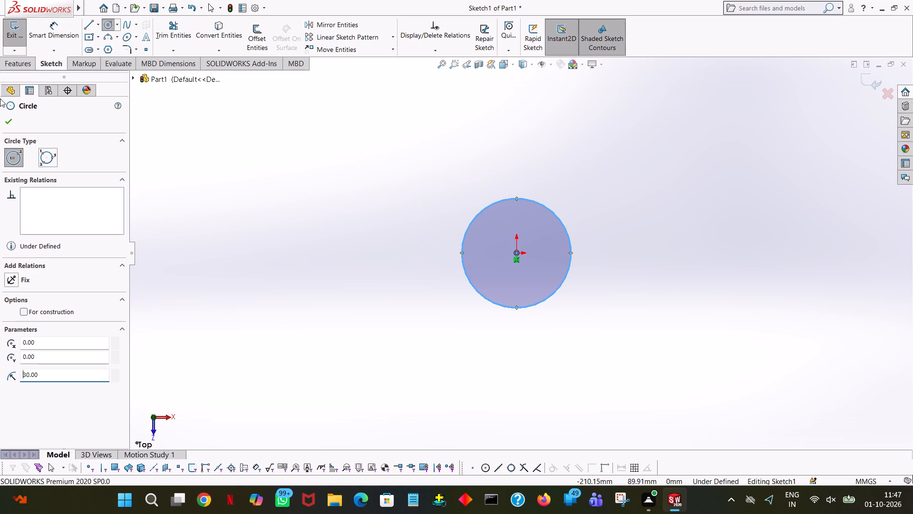
click(5, 123)
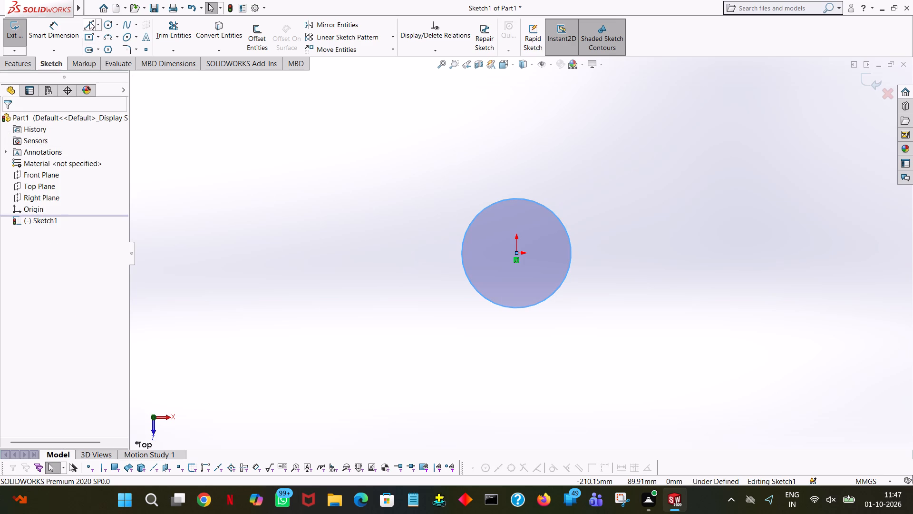
Draw a horizontal line 120 mm long from the circle's centre in the positive X direction.
click(85, 23)
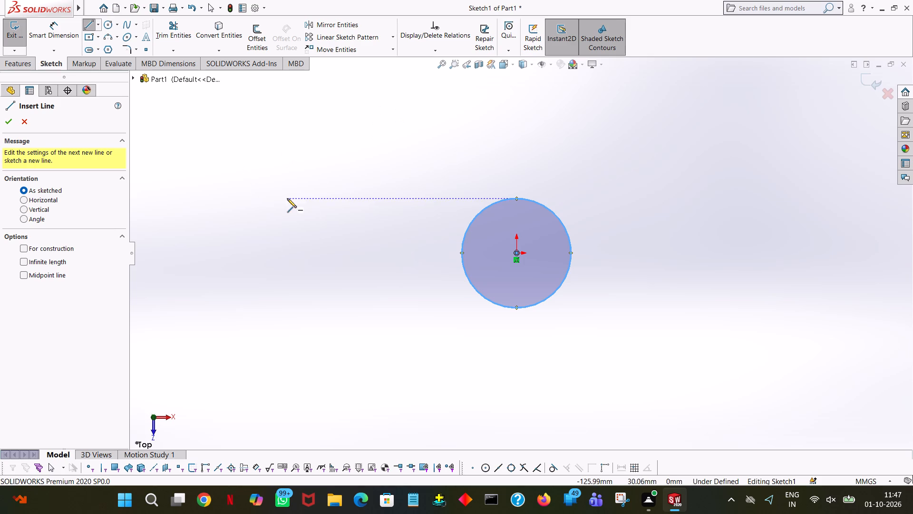
click(514, 253)
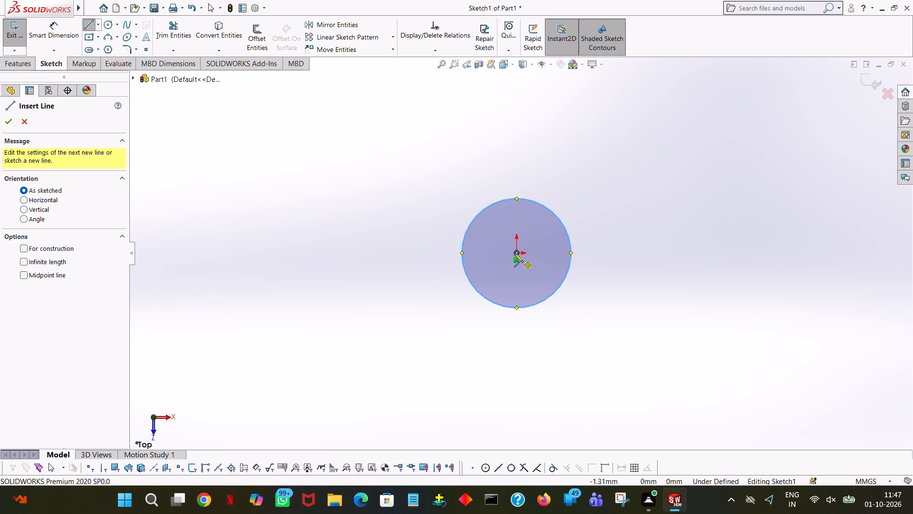
click(643, 253)
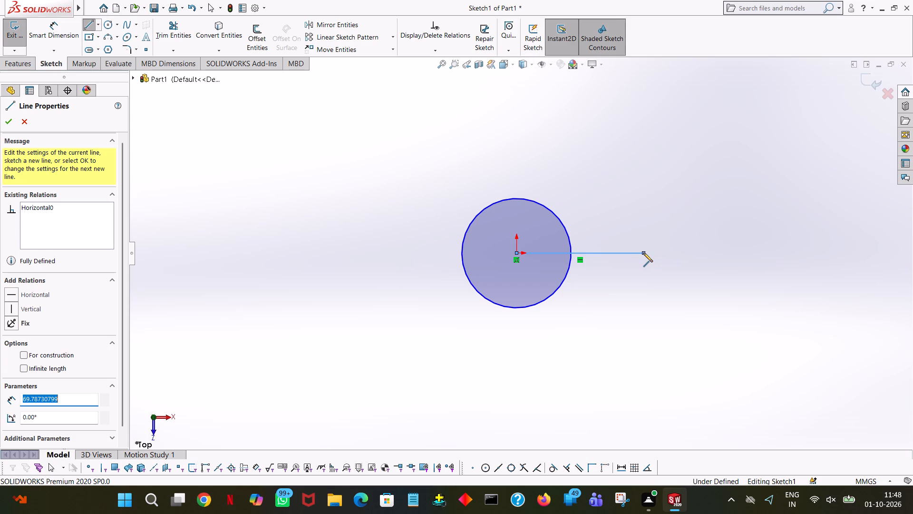
text(100)
key(BackSpace)
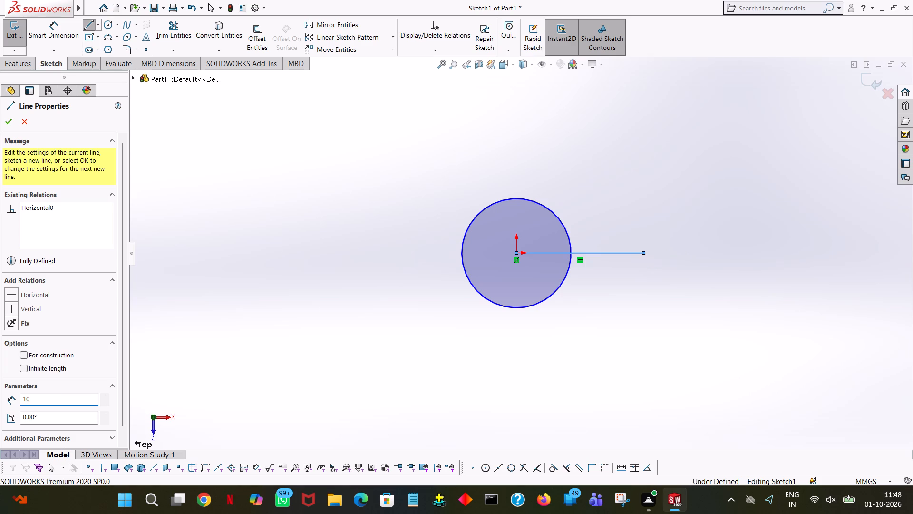
key(BackSpace)
text(20)
key(Return)
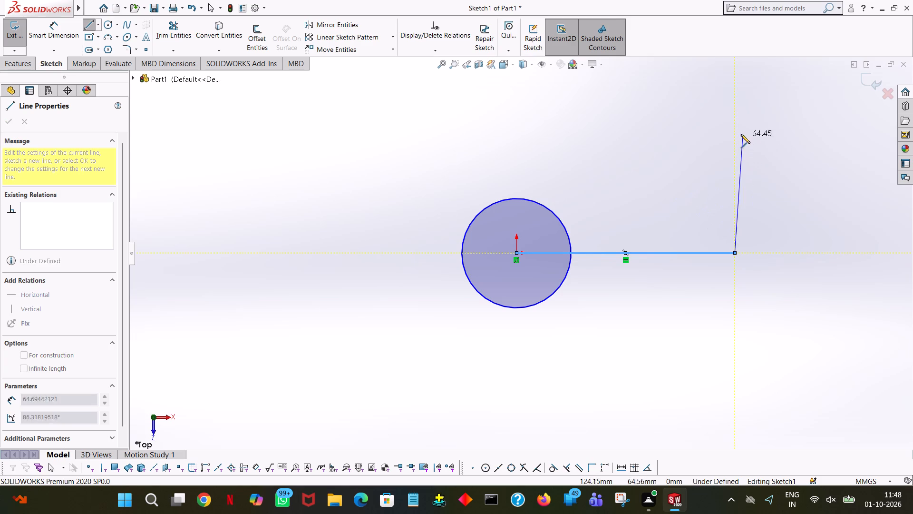
Draw the plate's upper half outline: 50 mm vertically up, 60 mm horizontally back, and a sloping line ending on the circle's upper edge.
click(735, 124)
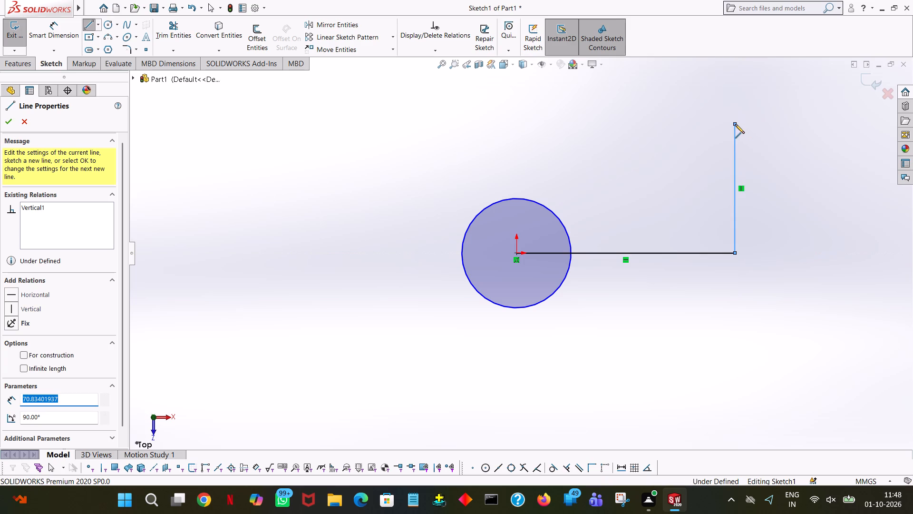
text(50)
key(Return)
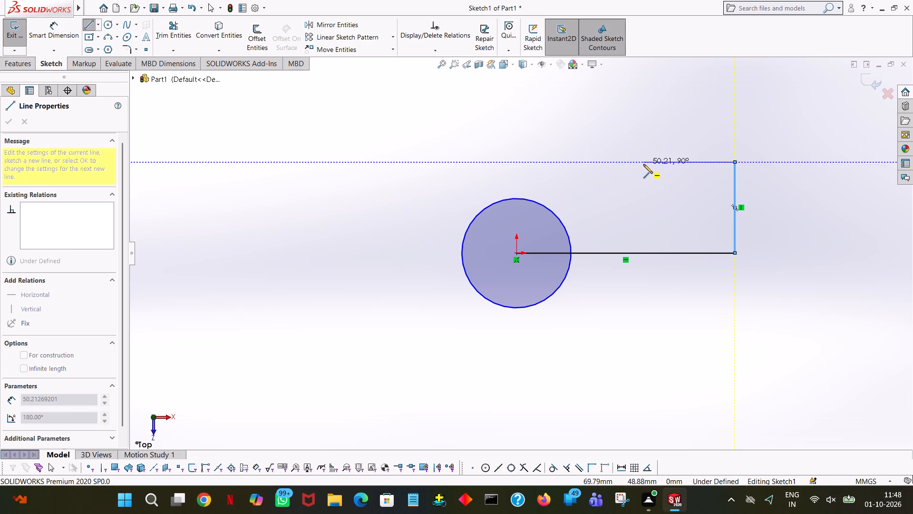
click(629, 162)
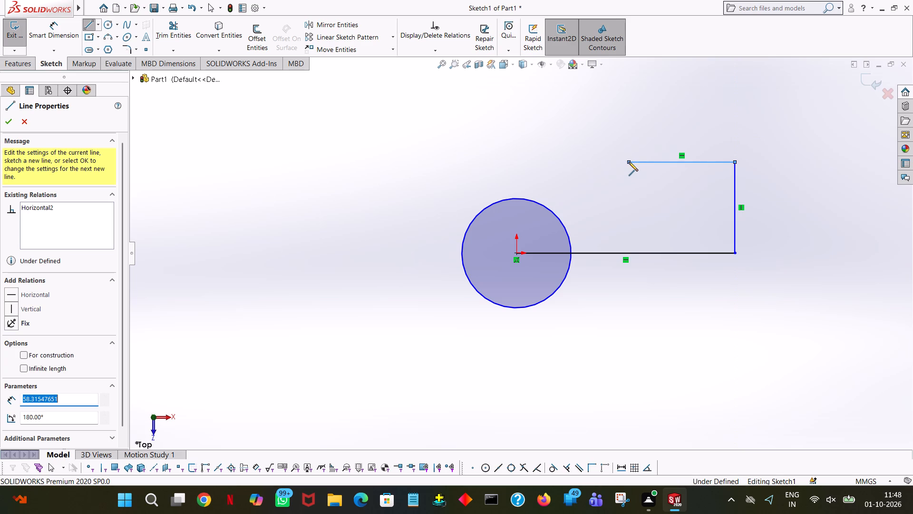
text(60)
key(Return)
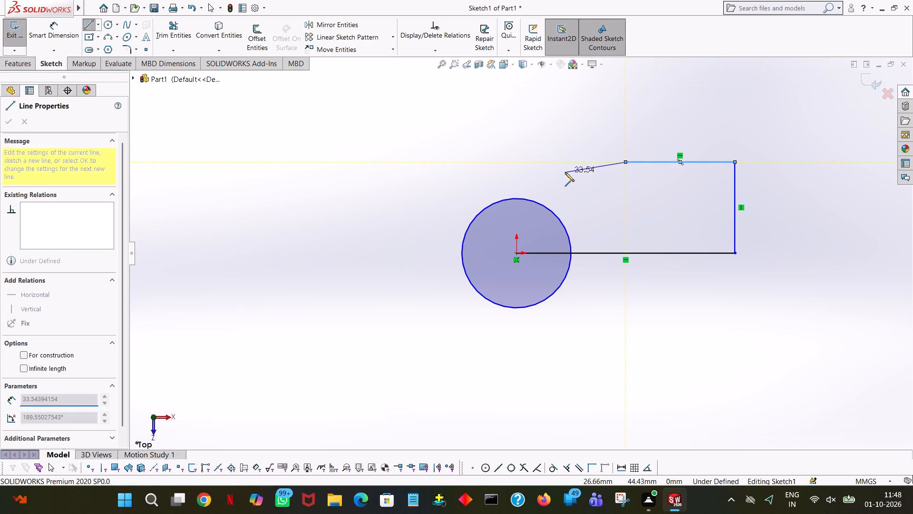
click(496, 201)
right_click(496, 201)
click(519, 208)
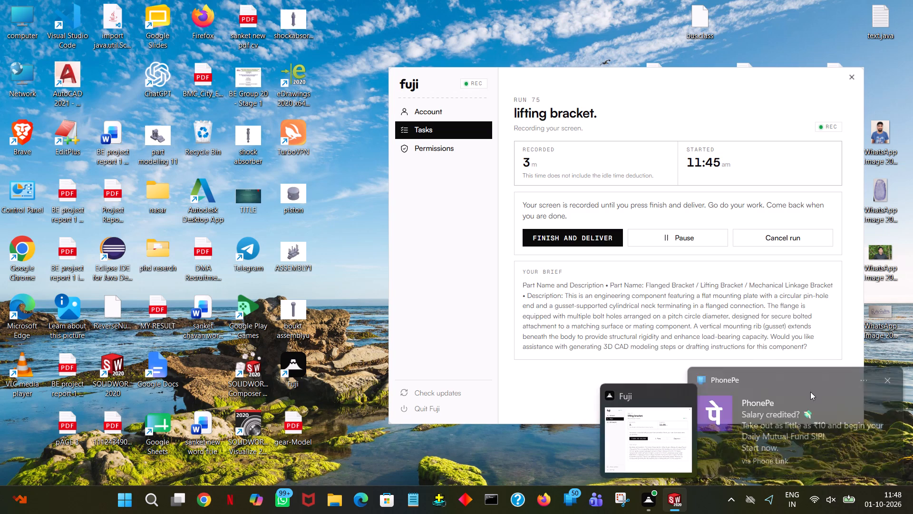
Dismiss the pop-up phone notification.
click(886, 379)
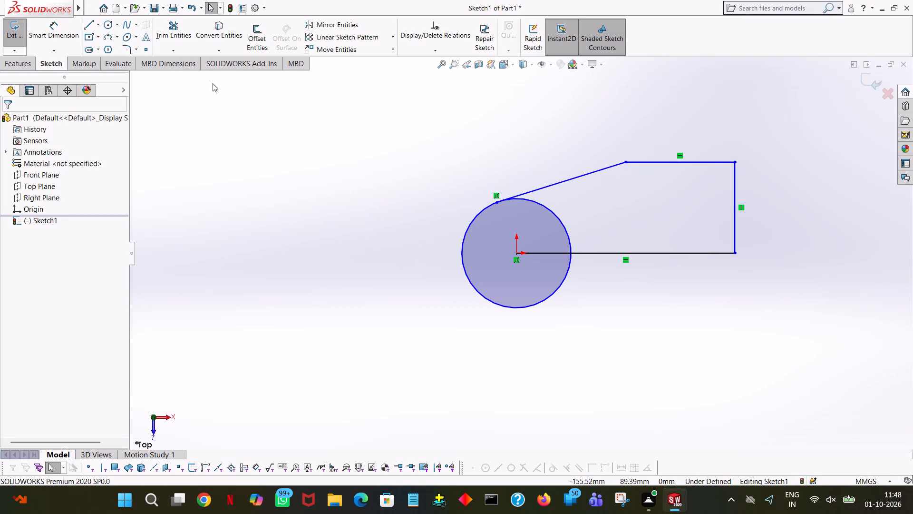
Draw the lower half outline from the 120 mm line's end: 50 mm down, 60 mm back, and a sloping line ending on the circle's lower edge.
click(86, 23)
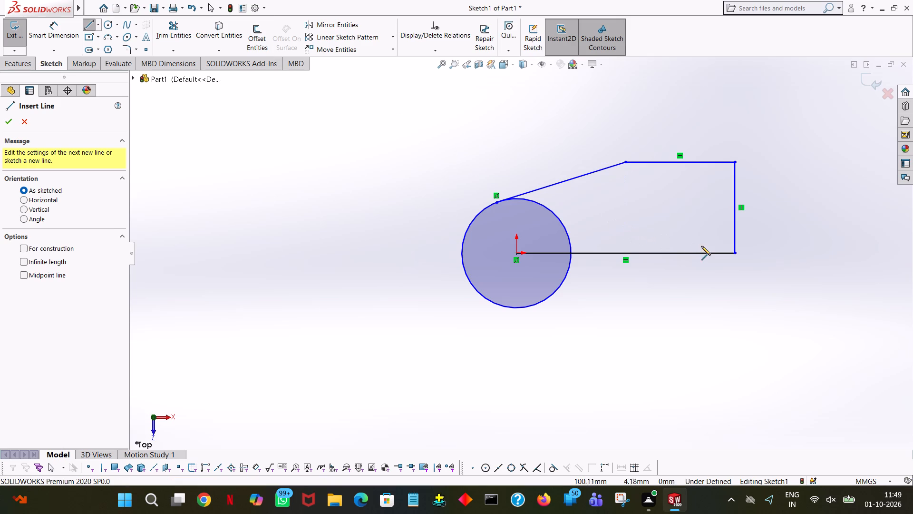
click(735, 253)
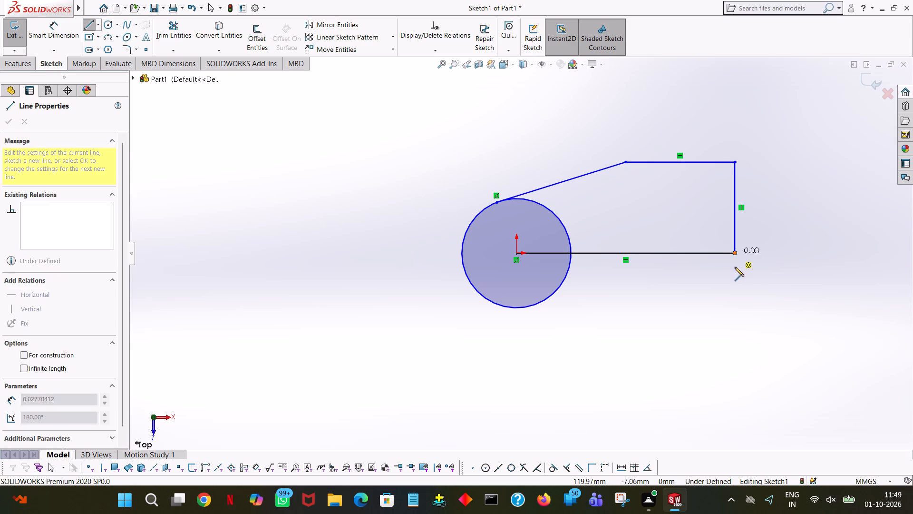
click(736, 356)
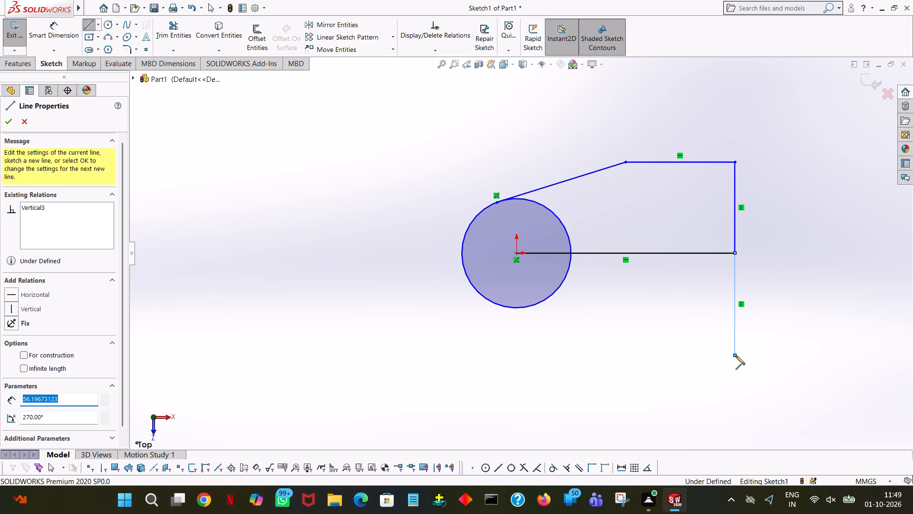
key(5)
key(0)
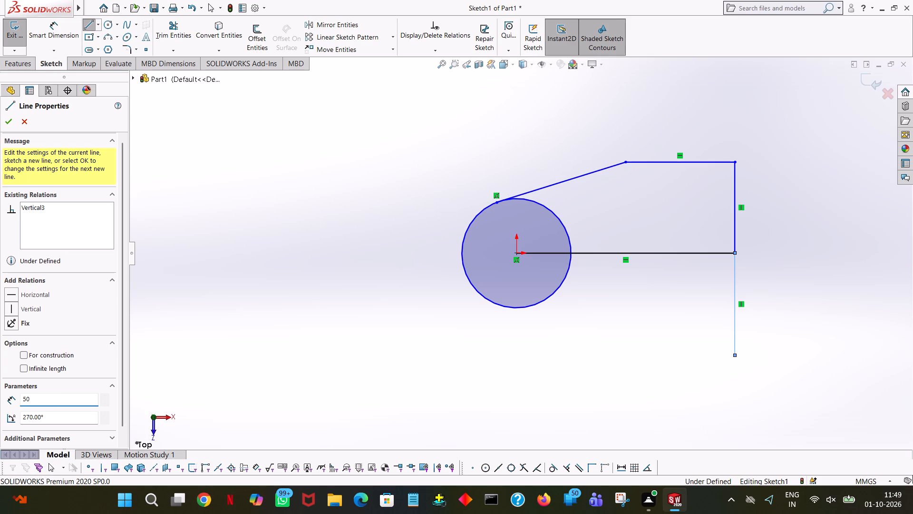
key(Return)
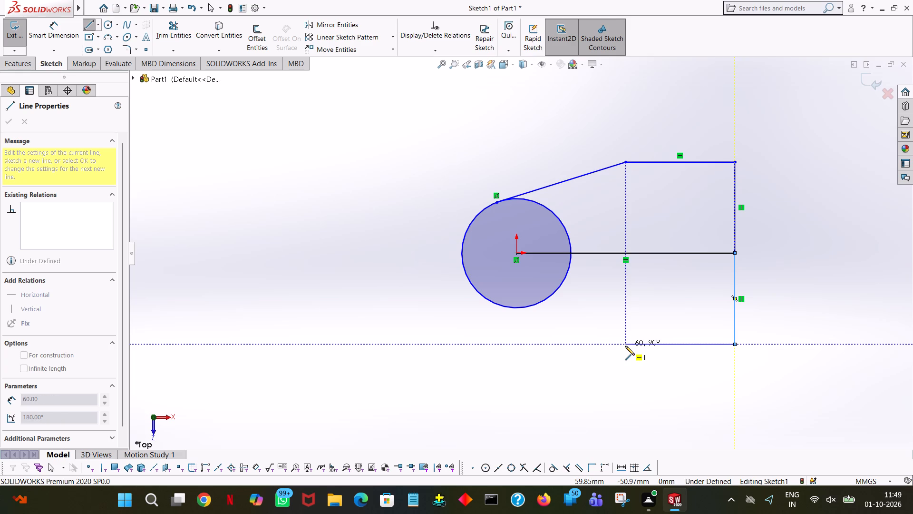
click(625, 346)
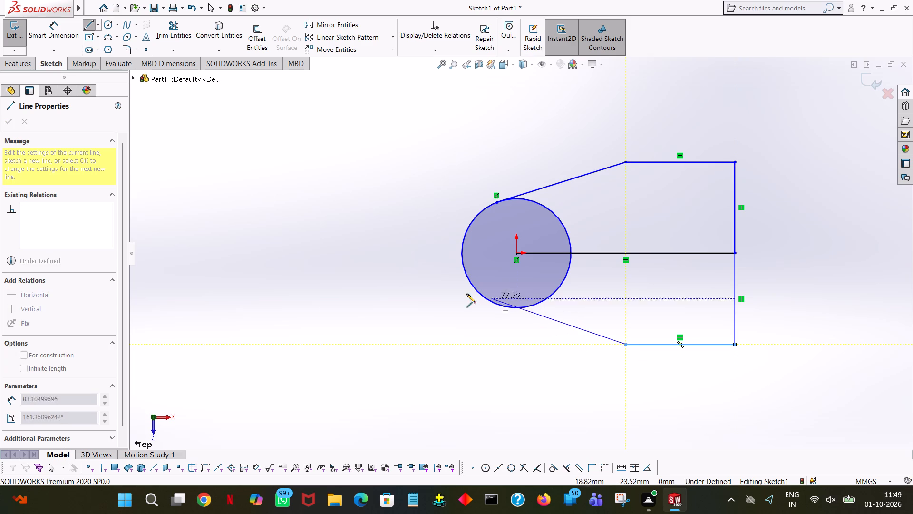
click(490, 303)
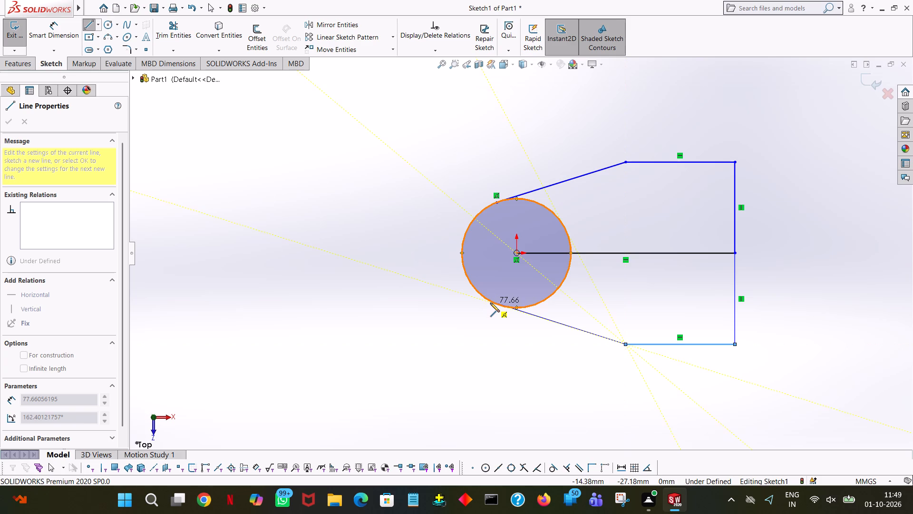
right_click(490, 303)
click(505, 309)
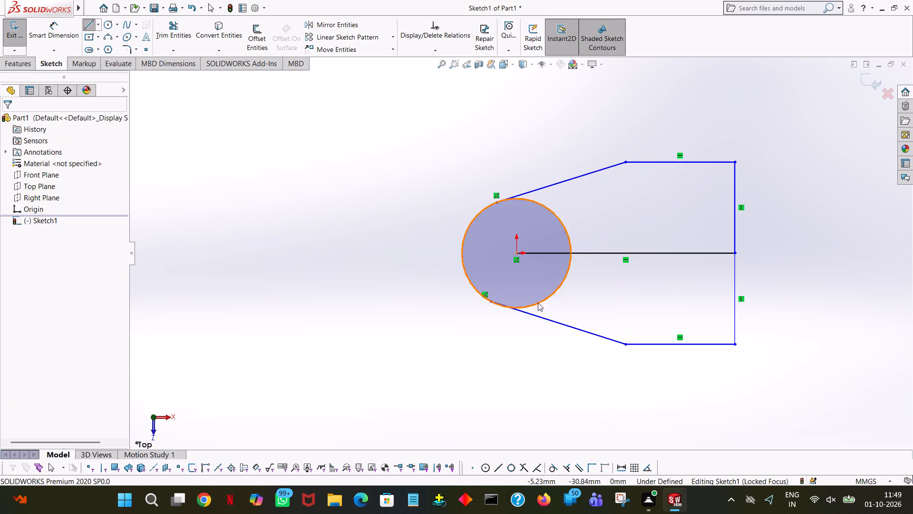
click(814, 335)
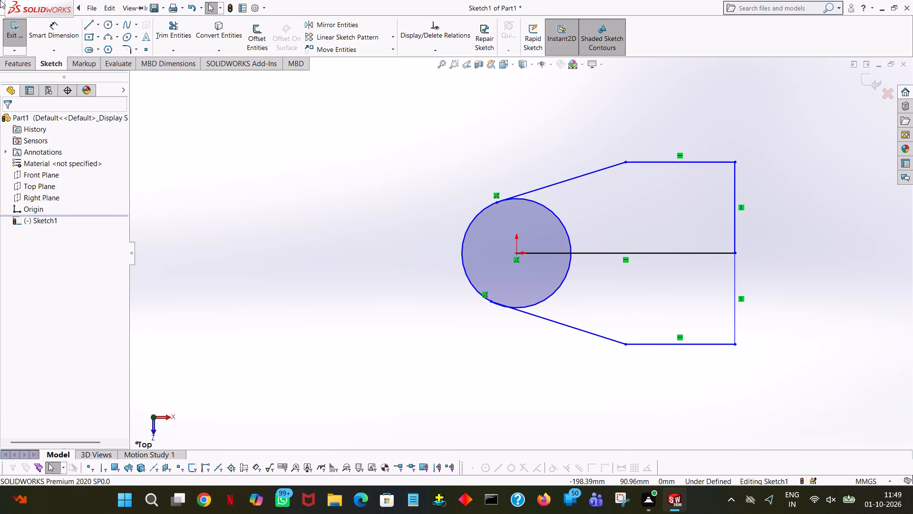
Trim away the circle's inner arc between the sloping lines and remove the 120 mm horizontal centre line.
click(176, 45)
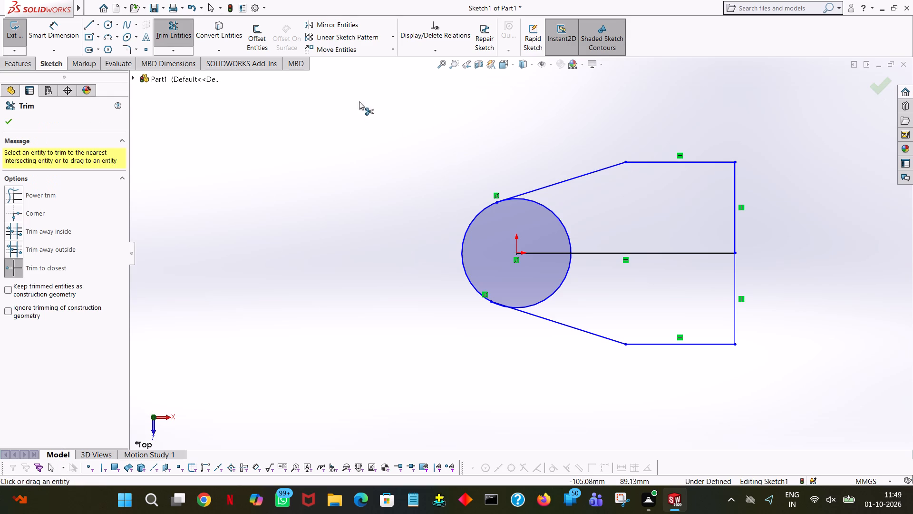
click(568, 231)
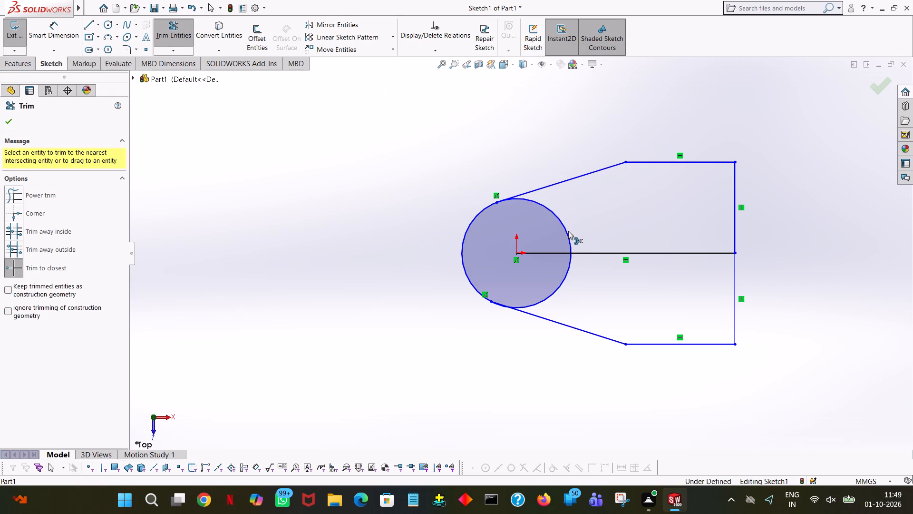
click(565, 275)
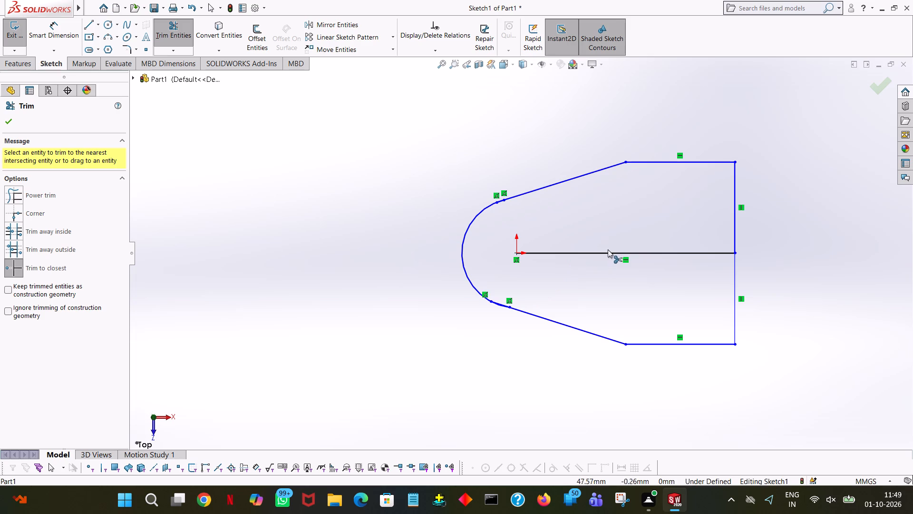
click(608, 251)
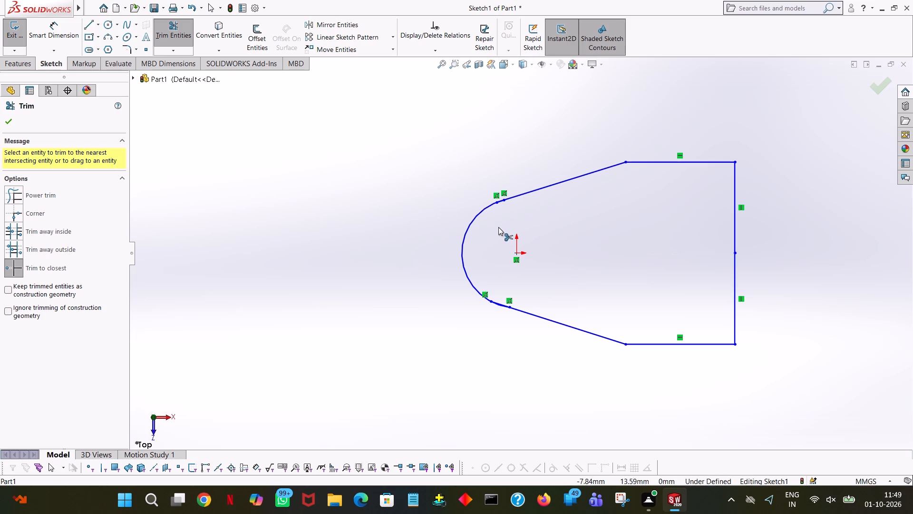
click(7, 120)
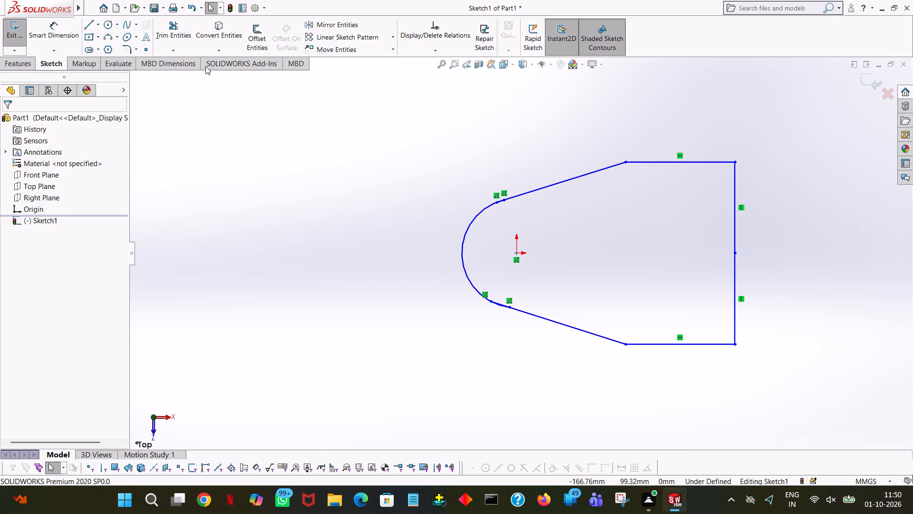
Dimension the rounded end's arc with a 30 mm radius and the upper horizontal edge at 60 mm.
click(60, 27)
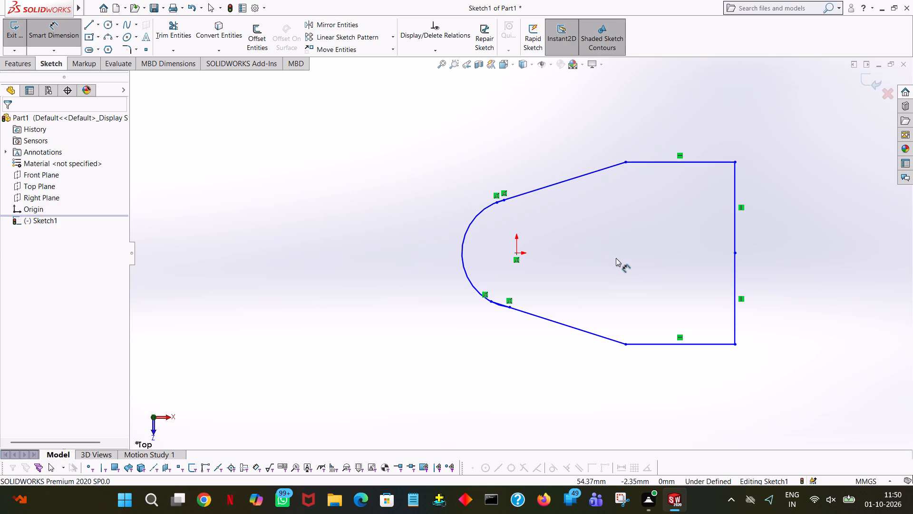
click(463, 237)
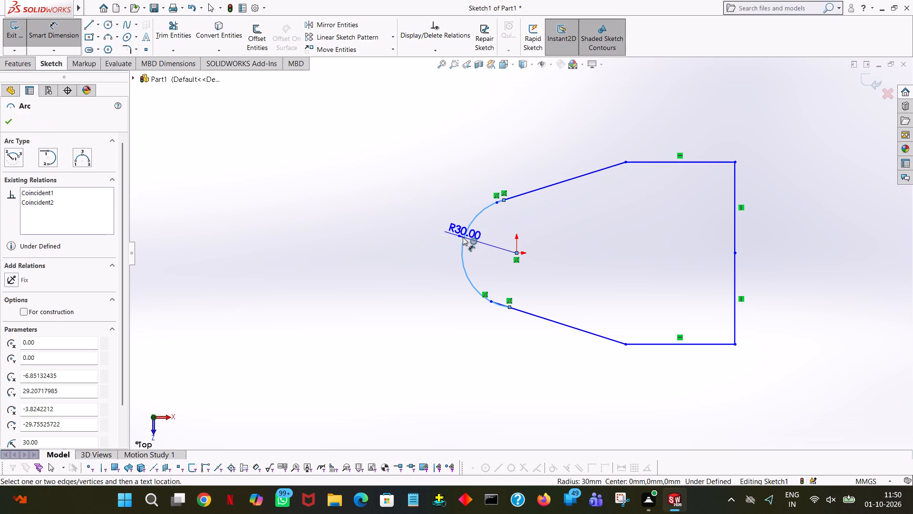
click(320, 185)
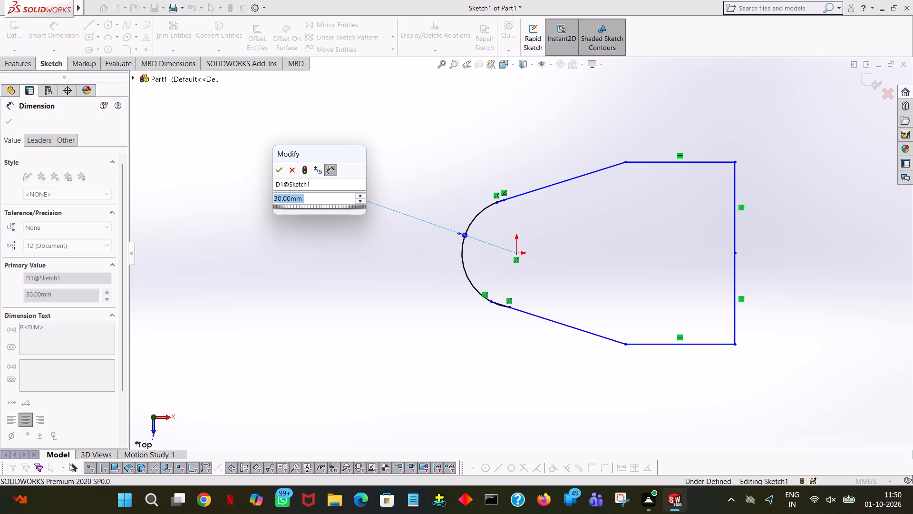
click(282, 172)
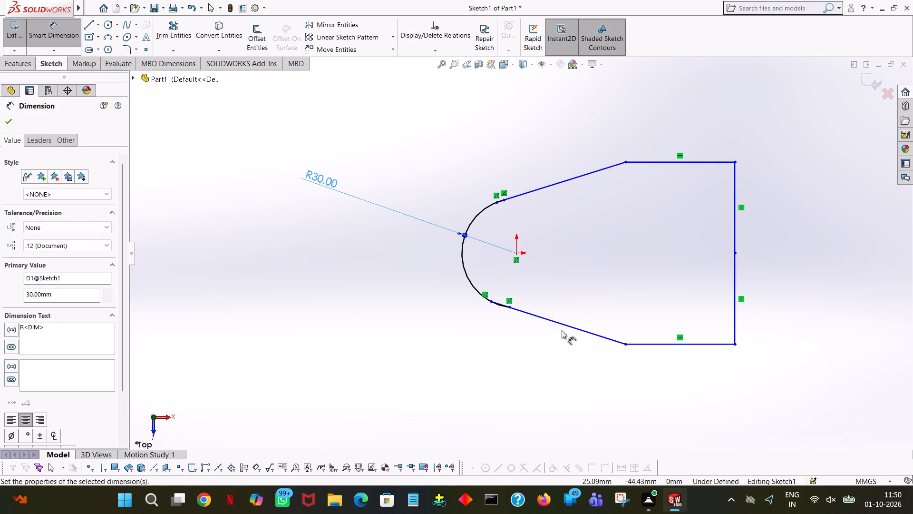
click(699, 161)
click(698, 130)
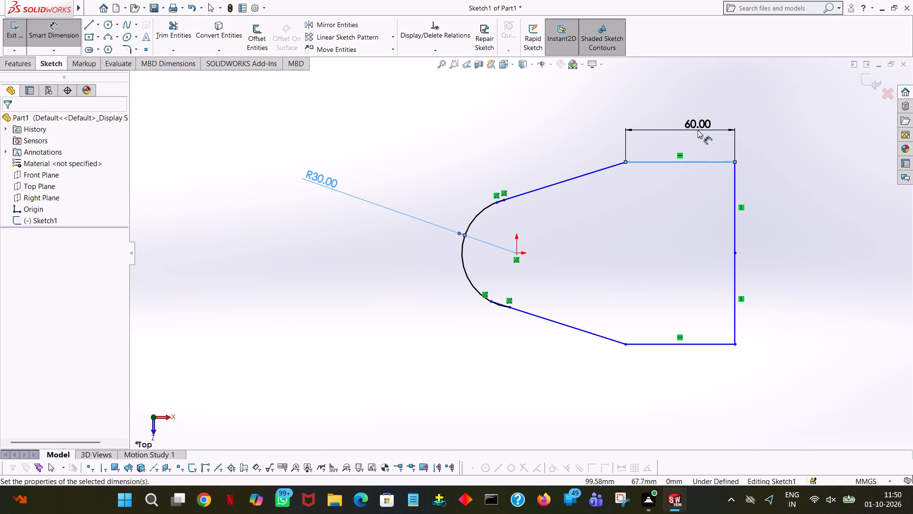
click(655, 116)
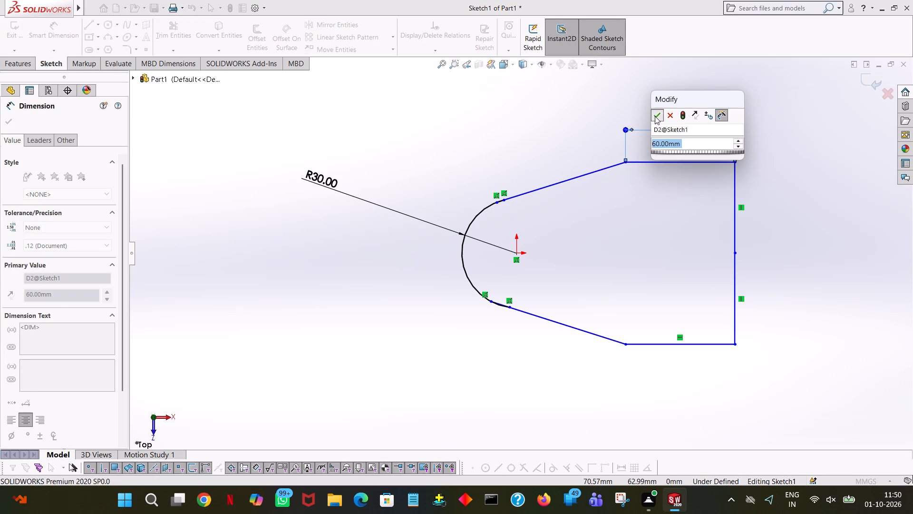
click(797, 201)
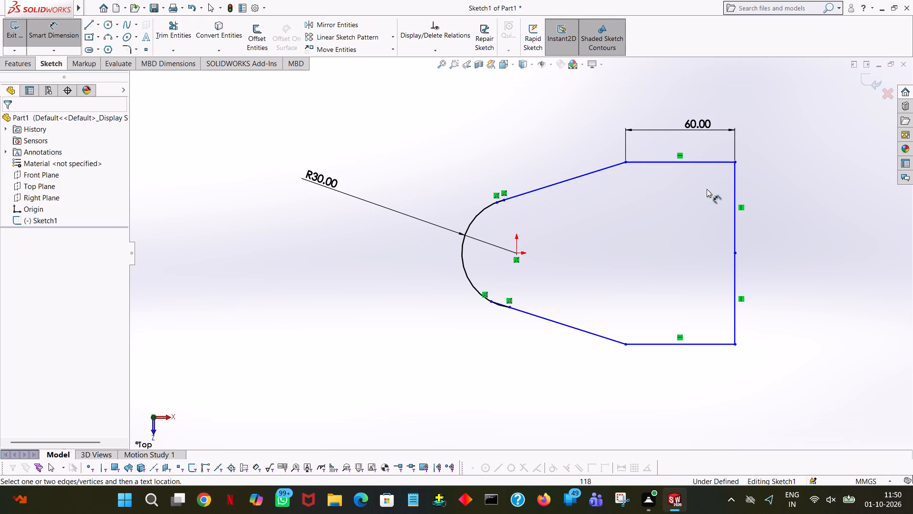
Dimension the upper and lower halves of the plate's vertical end edge at 50 mm each.
click(734, 199)
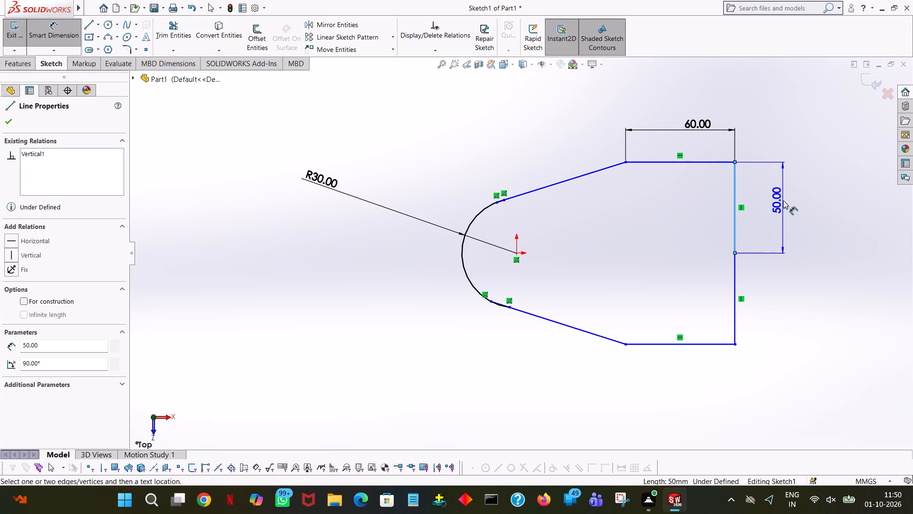
click(783, 200)
click(742, 186)
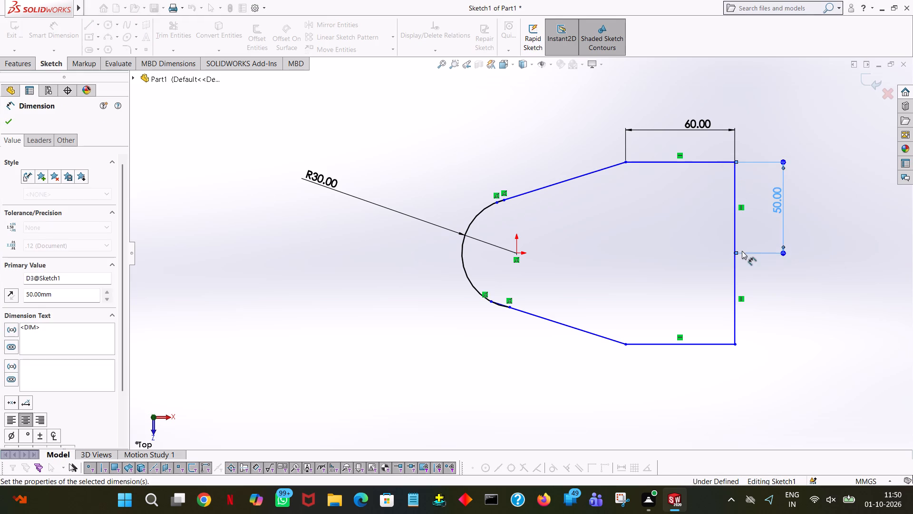
click(739, 300)
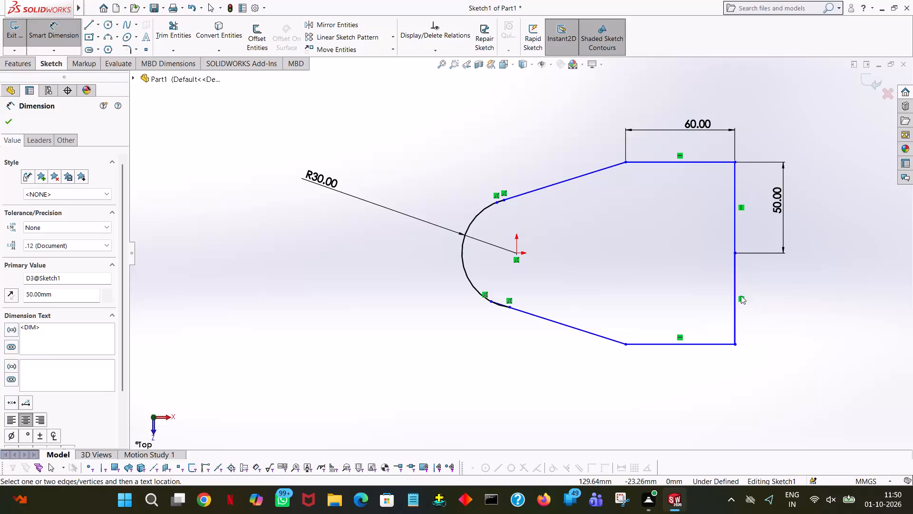
click(733, 311)
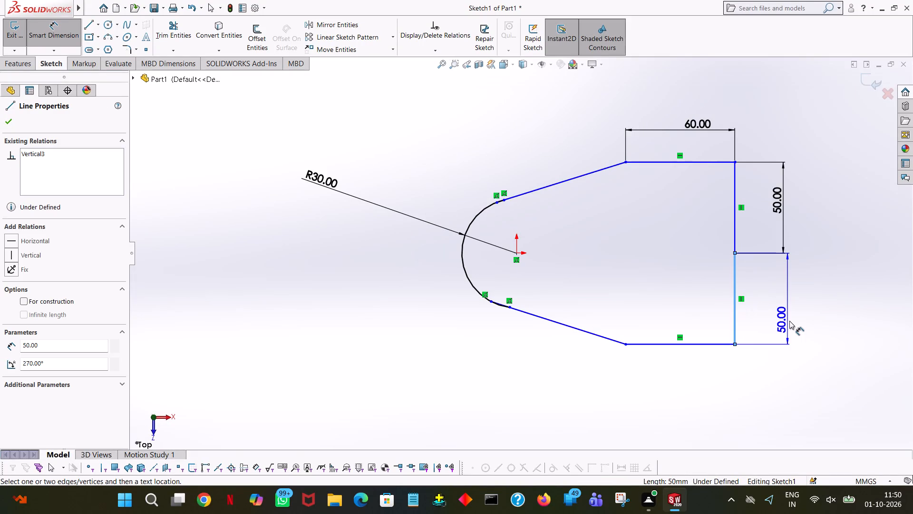
click(789, 321)
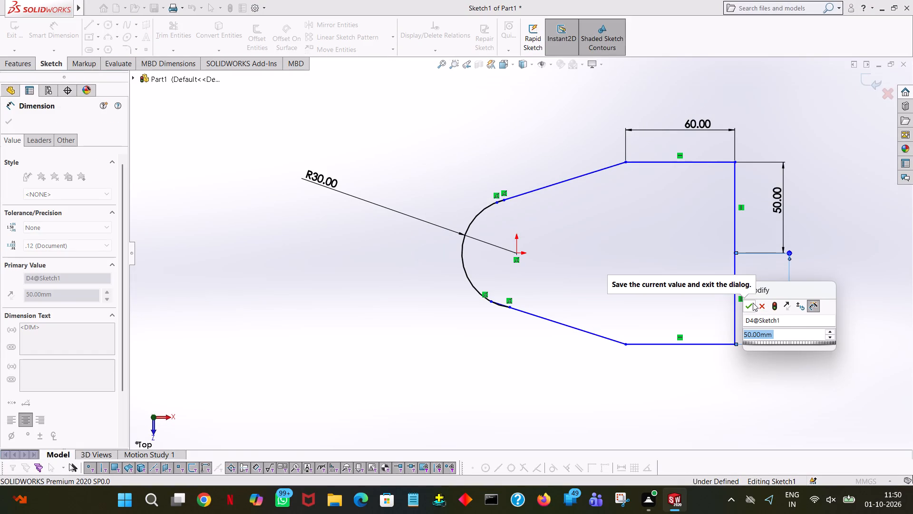
click(753, 303)
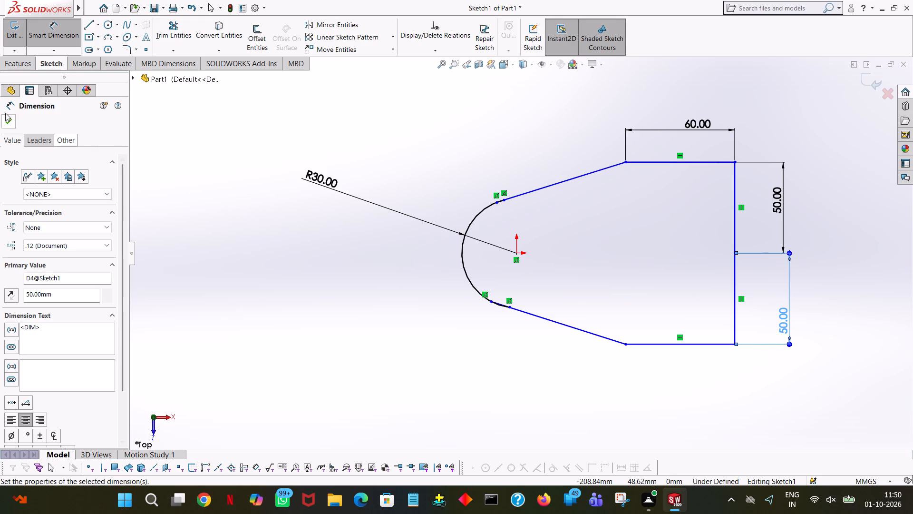
Dimension the plate's lower horizontal edge at 60 mm.
click(647, 344)
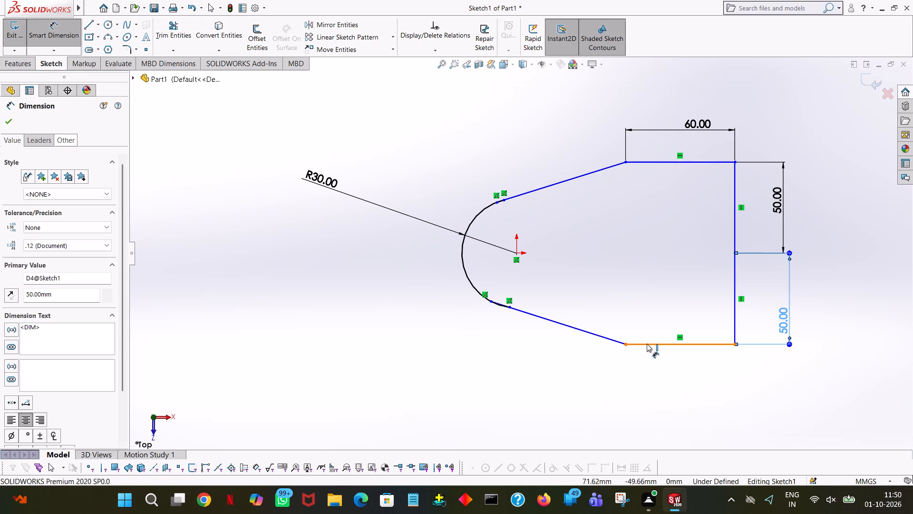
click(658, 386)
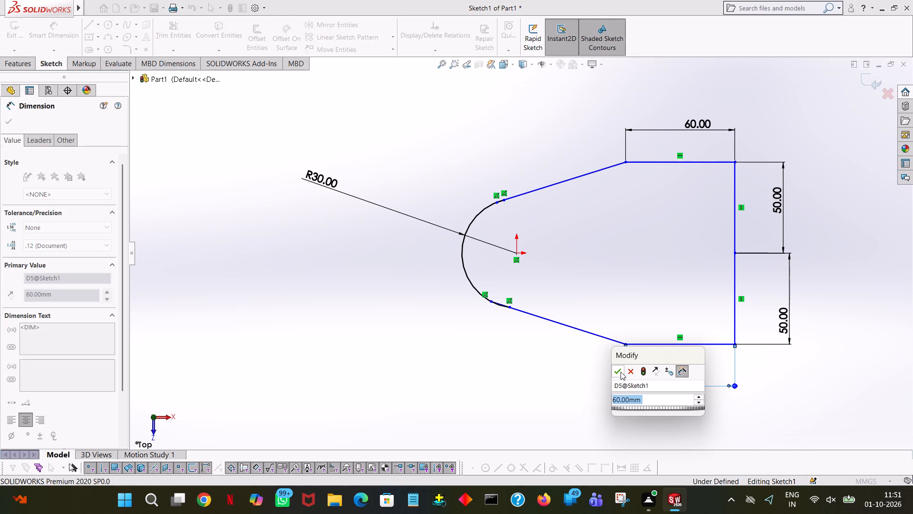
click(621, 372)
click(787, 382)
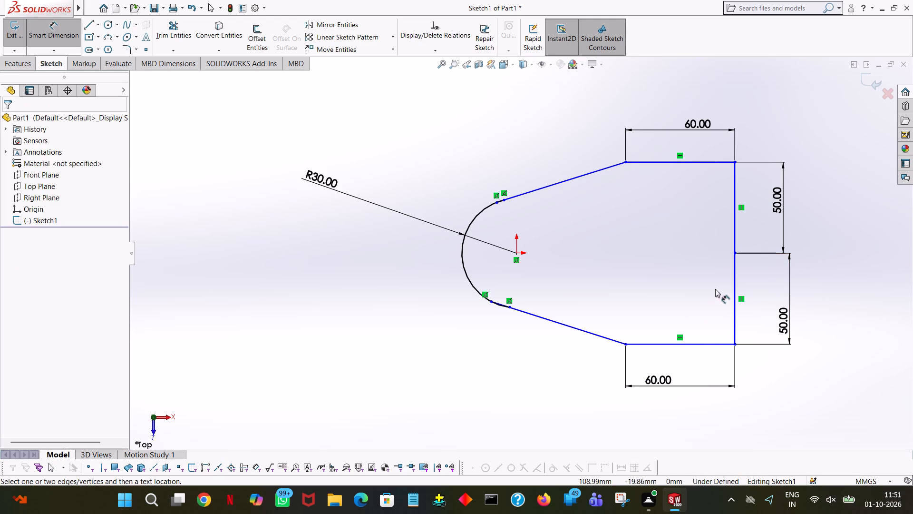
Dimension the horizontal distance from the origin to the plate's vertical end edge at 120 mm.
click(732, 280)
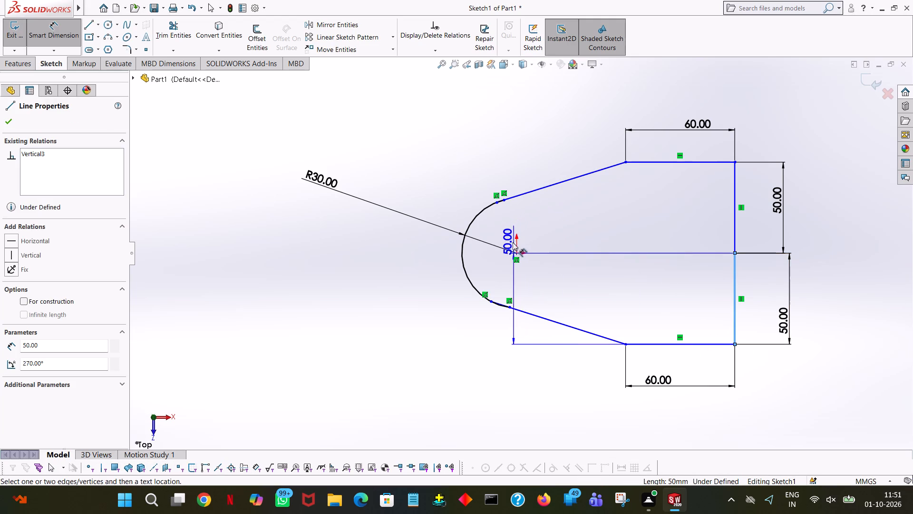
click(518, 251)
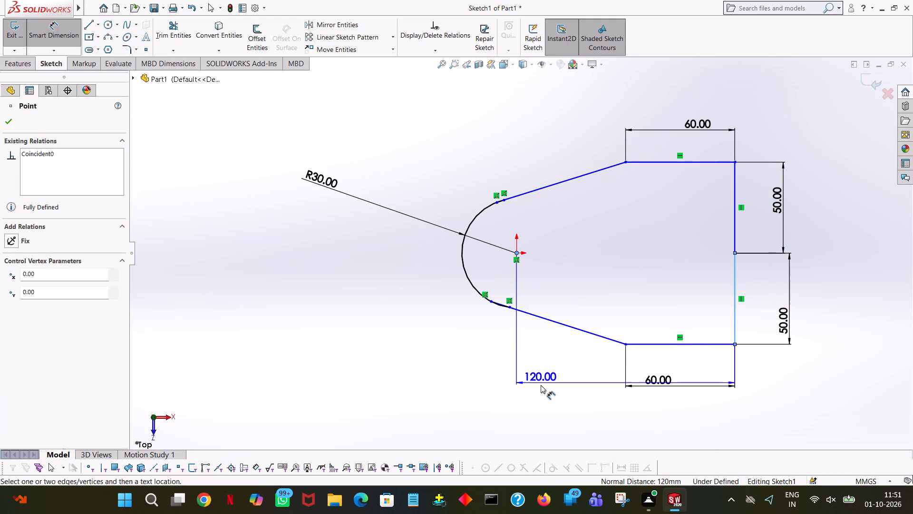
click(541, 385)
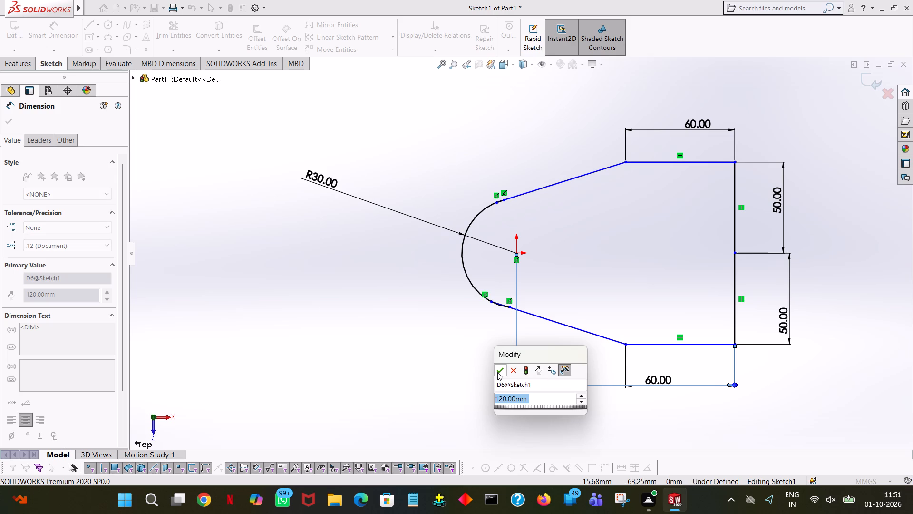
click(497, 372)
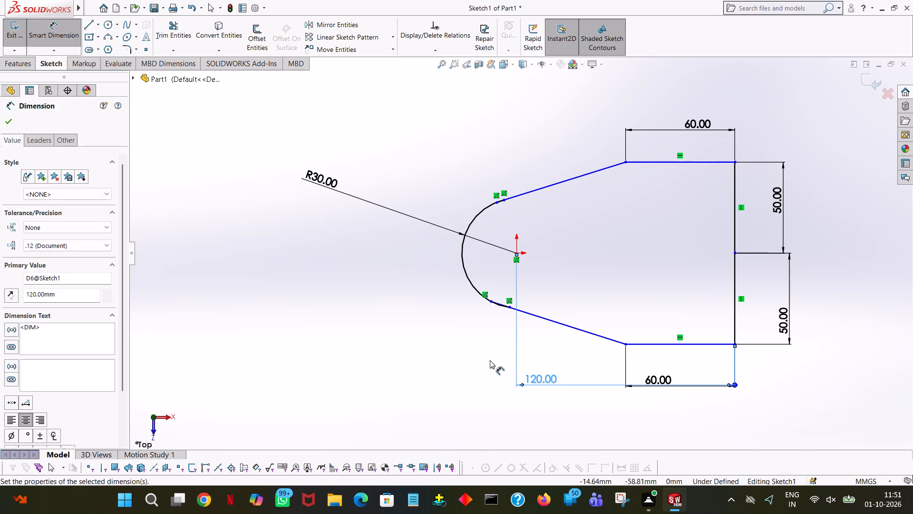
click(490, 360)
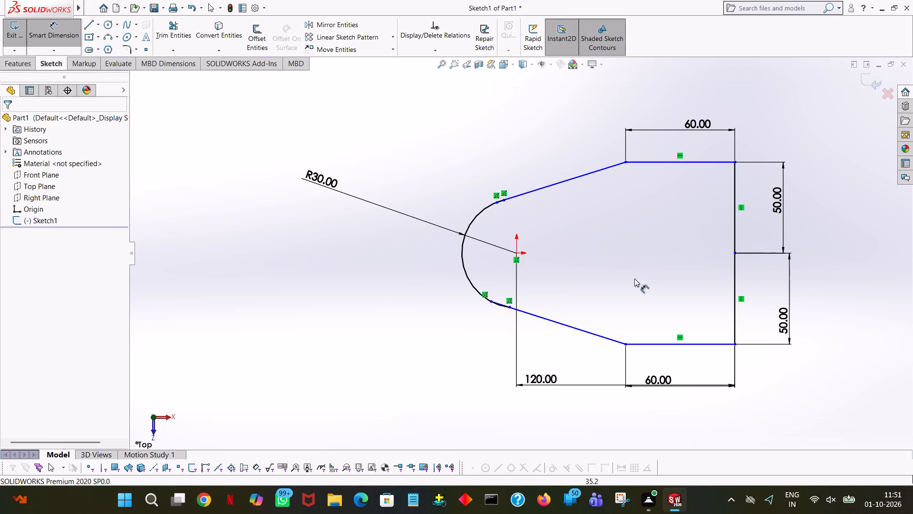
Dimension the vertical distance from the origin to the plate's lower horizontal edge at 50 mm.
click(708, 341)
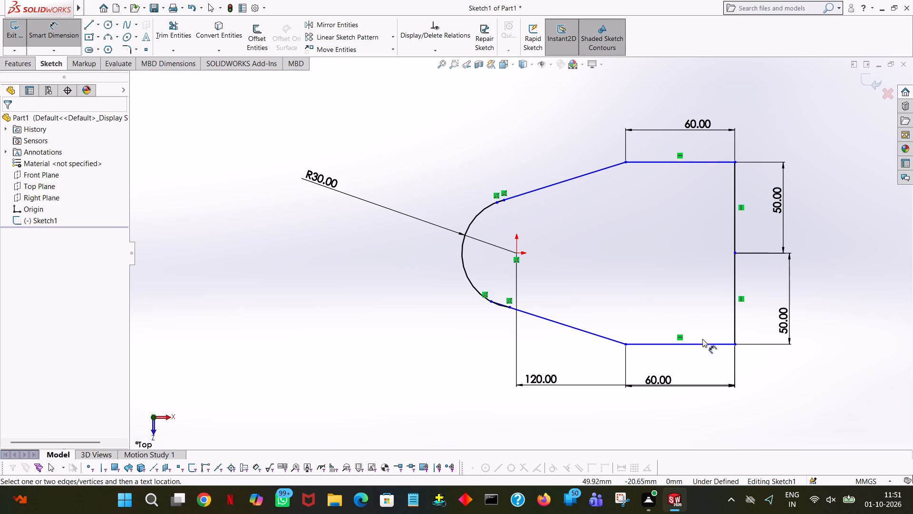
click(701, 342)
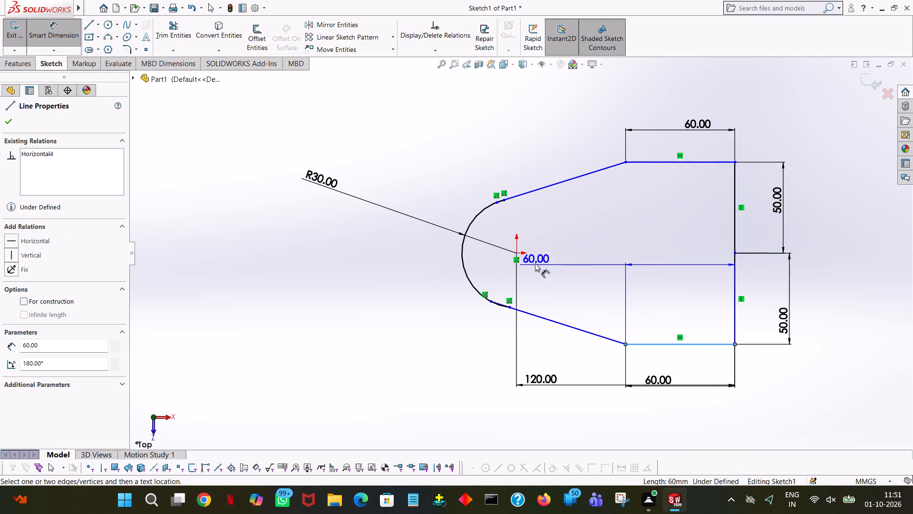
click(515, 252)
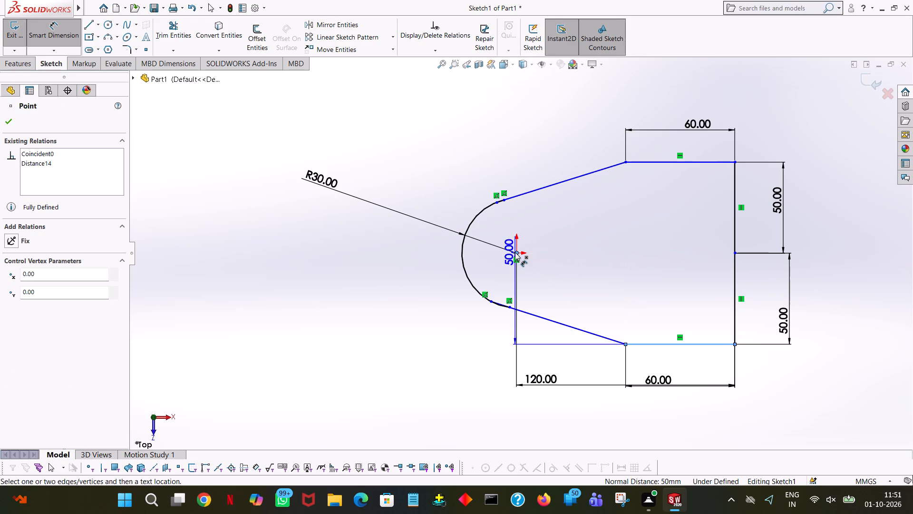
click(337, 227)
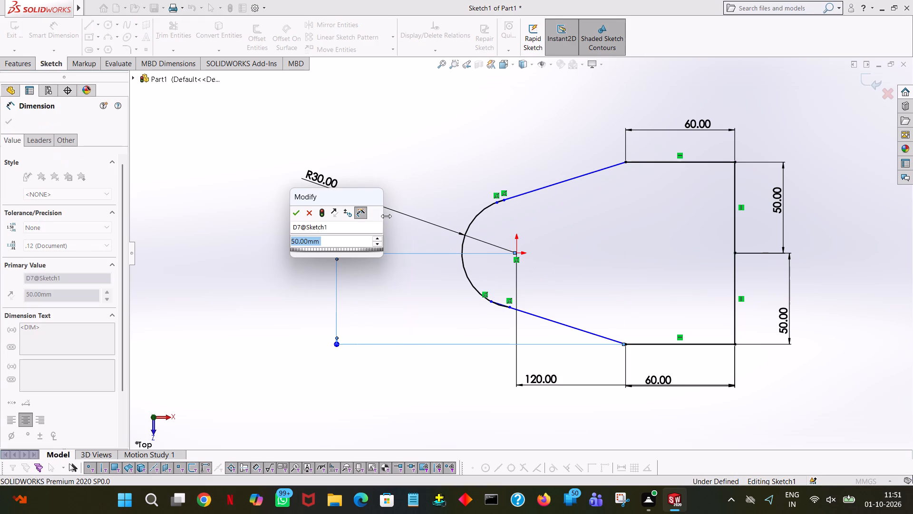
click(297, 210)
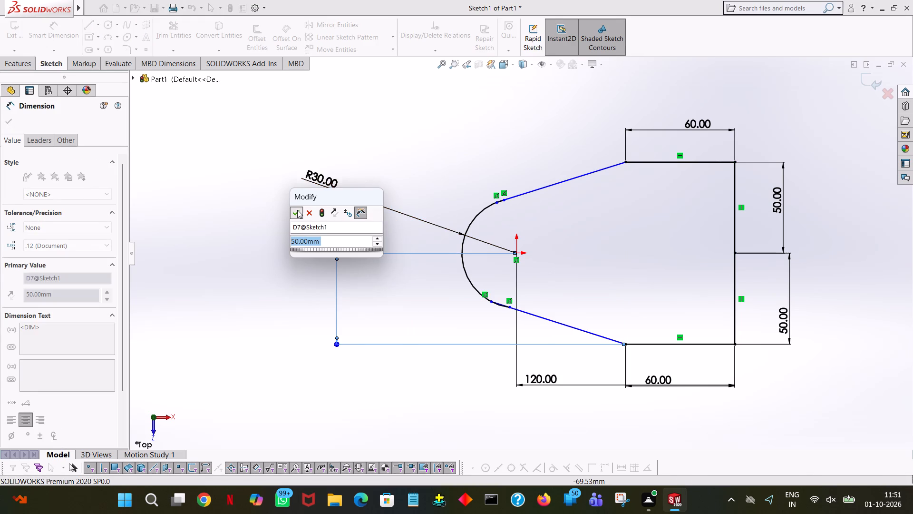
click(440, 134)
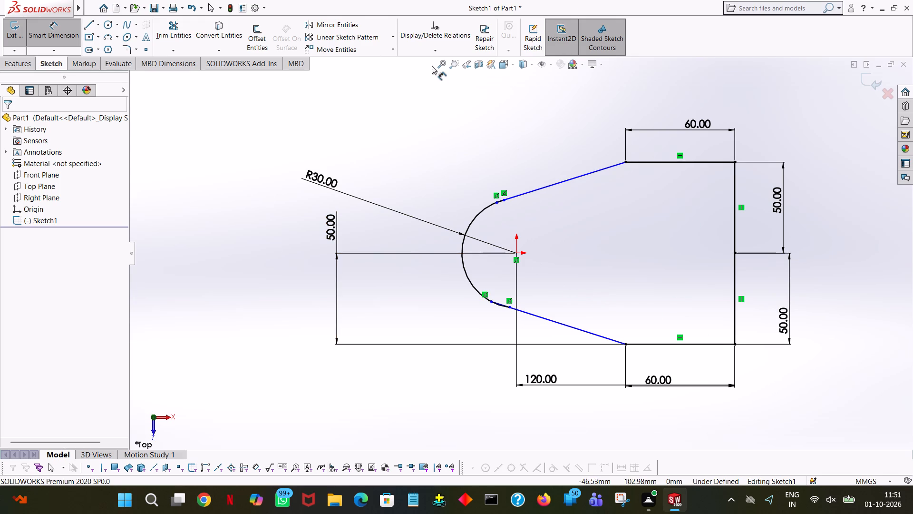
Trim the short overlapping piece of the lower slanted line inside the R30 arc, leaving the line ending on the arc's endpoint.
ctrl+scroll(521, 315, down, 4)
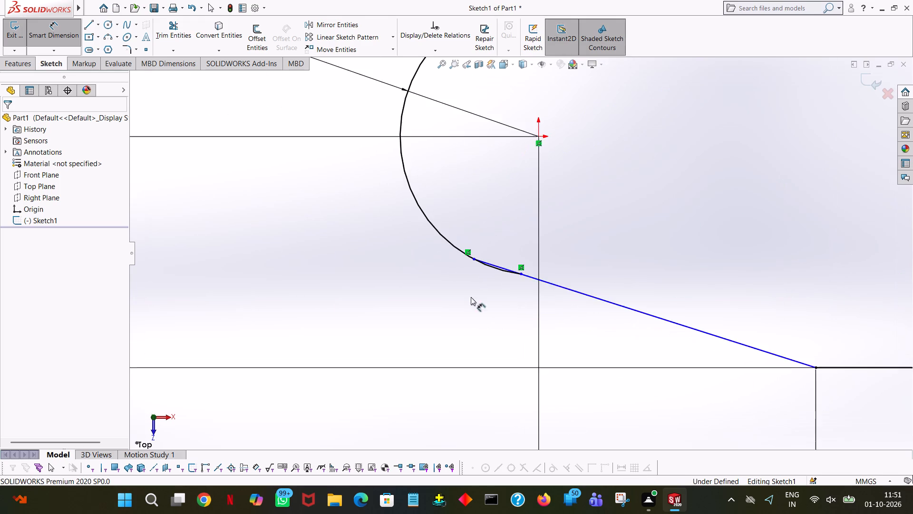
ctrl+scroll(471, 297, down, 2)
ctrl+scroll(493, 260, down, 2)
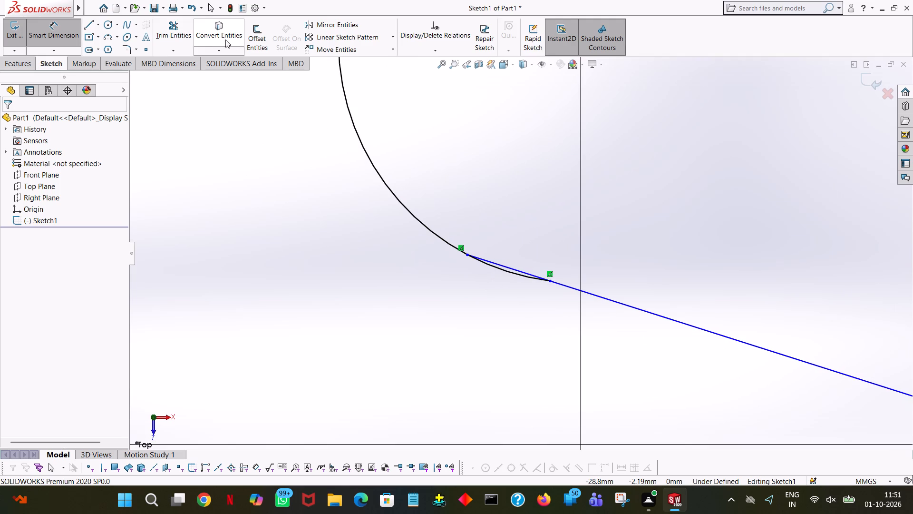
click(166, 33)
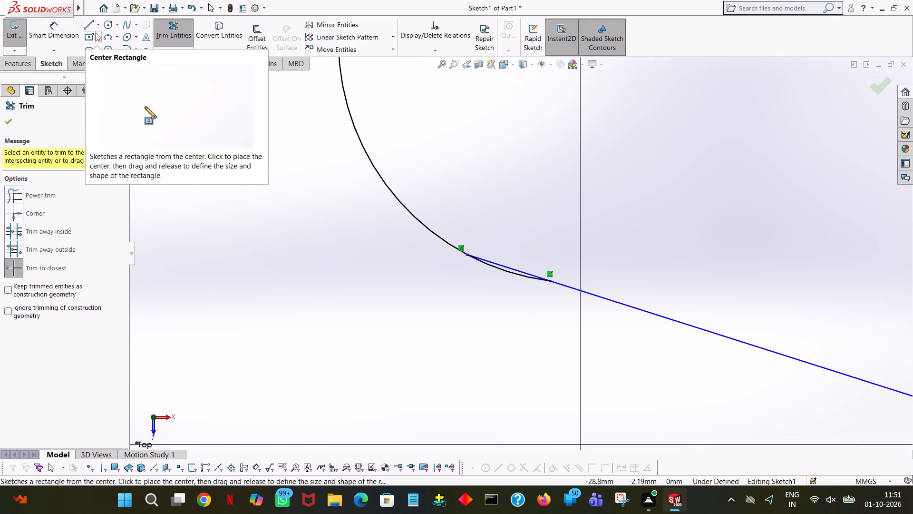
click(187, 48)
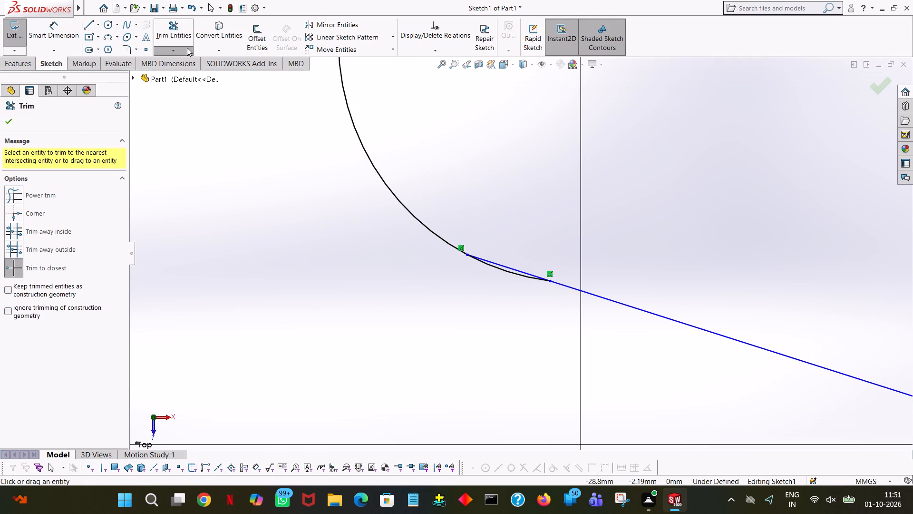
click(170, 24)
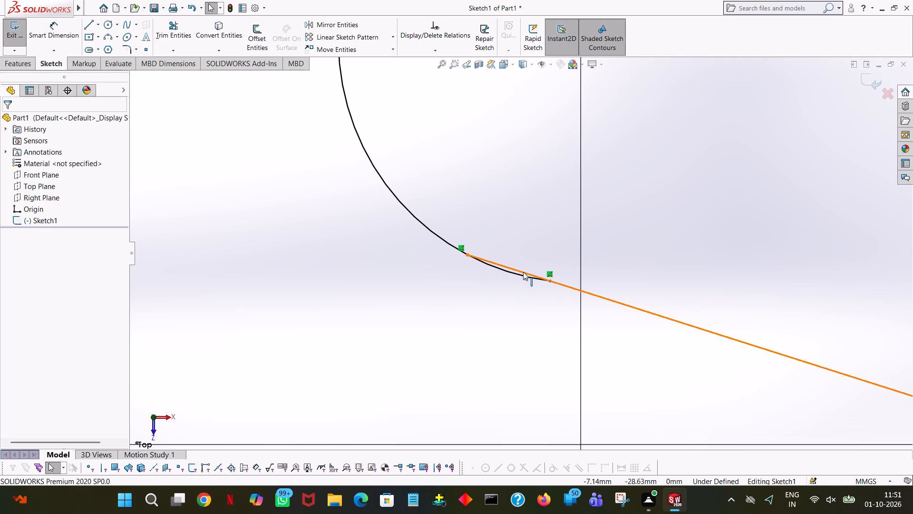
click(182, 23)
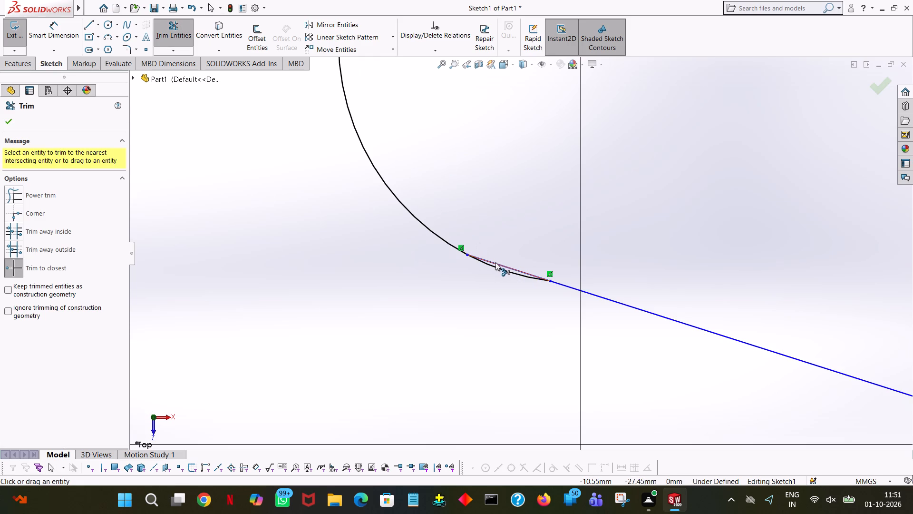
click(495, 262)
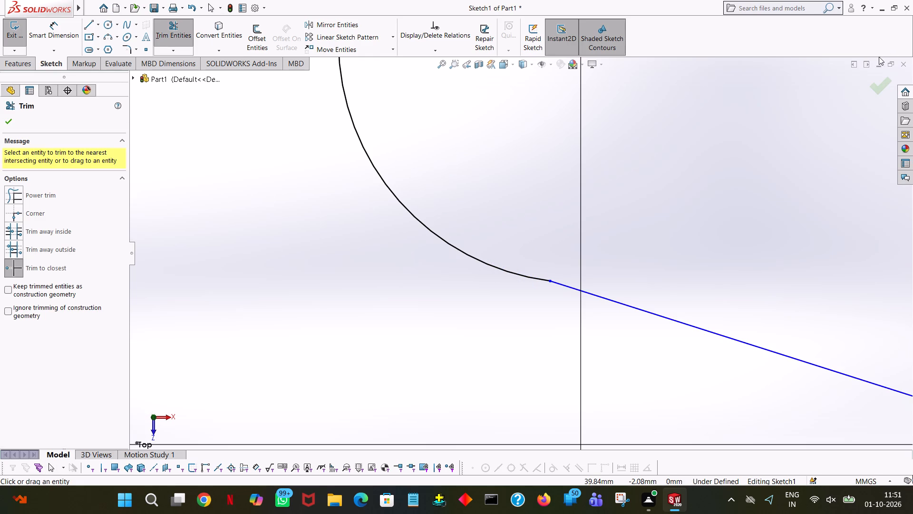
click(877, 88)
Trim the short overlapping piece of the upper slanted line inside the R30 arc, leaving the line ending on the arc's endpoint.
ctrl+scroll(877, 88, down, 5)
ctrl+scroll(877, 88, up, 10)
ctrl+scroll(586, 84, up, 1)
ctrl+scroll(475, 129, down, 11)
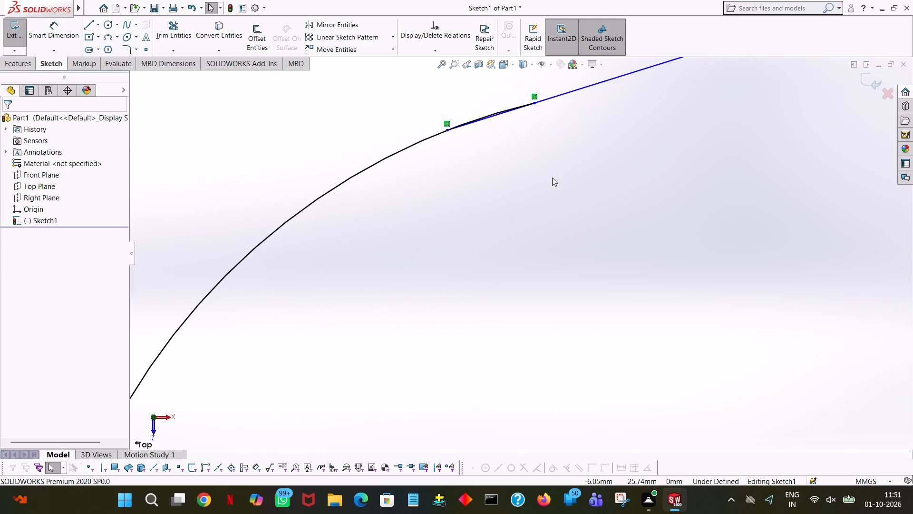
ctrl+scroll(552, 127, down, 7)
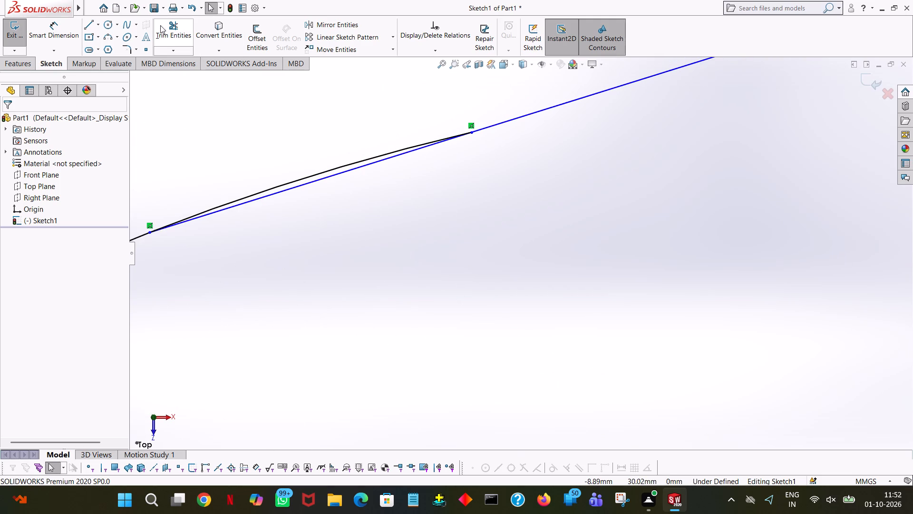
click(162, 30)
click(300, 188)
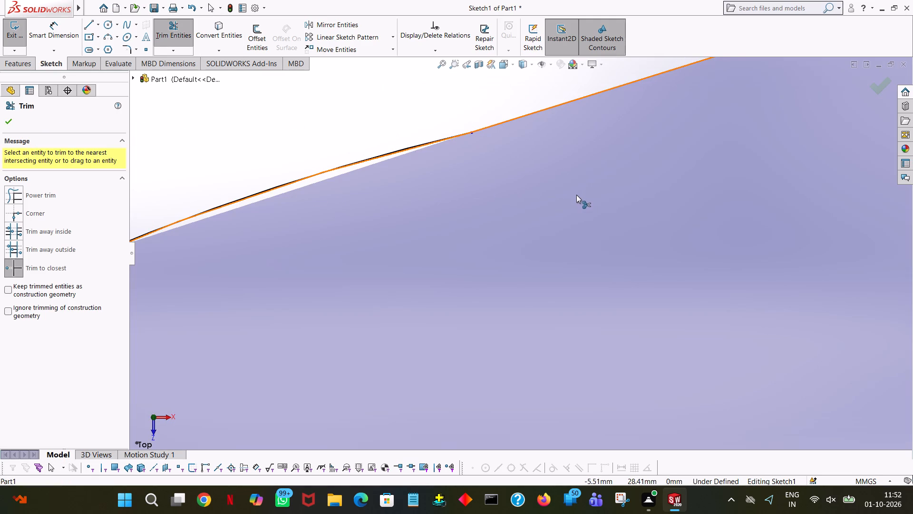
ctrl+scroll(575, 194, up, 15)
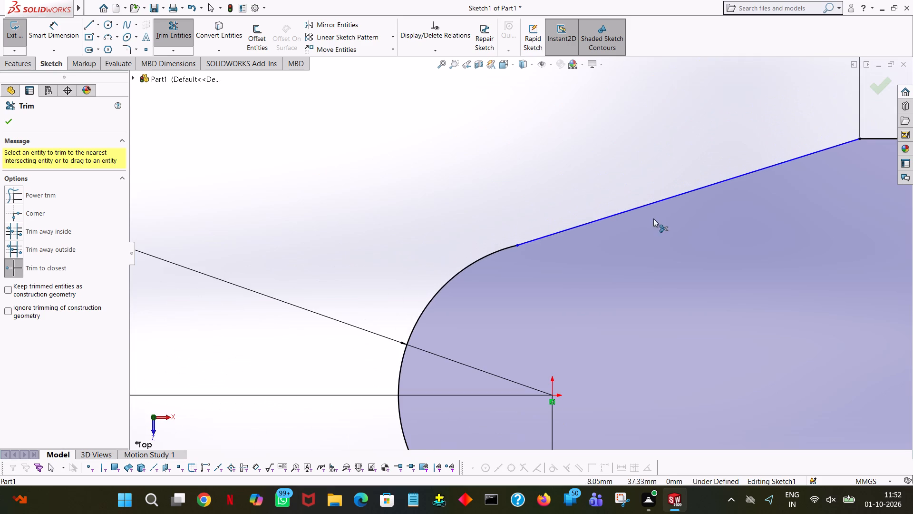
ctrl+scroll(834, 128, up, 3)
ctrl+scroll(886, 87, up, 4)
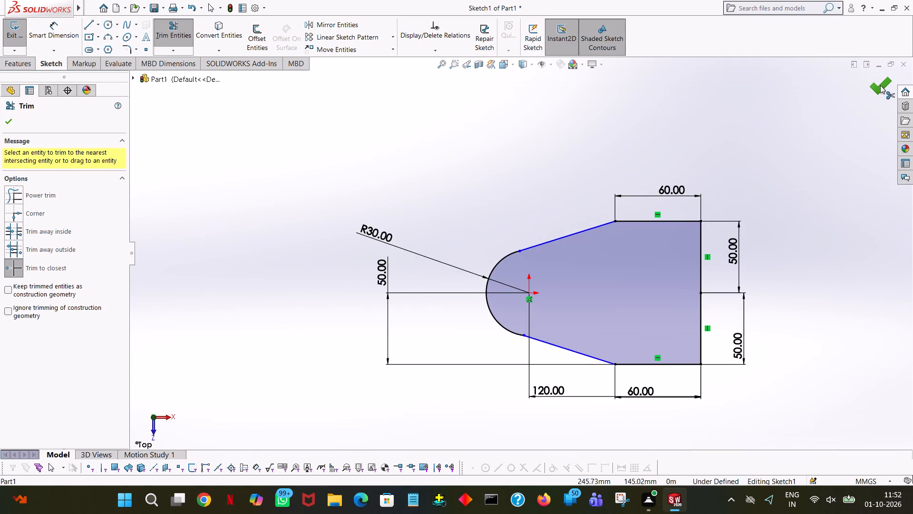
ctrl+click(880, 85)
Dimension the horizontal span of the upper slanted edge above the profile, keeping its value as drawn.
ctrl+scroll(880, 85, down, 1)
ctrl+scroll(667, 421, up, 2)
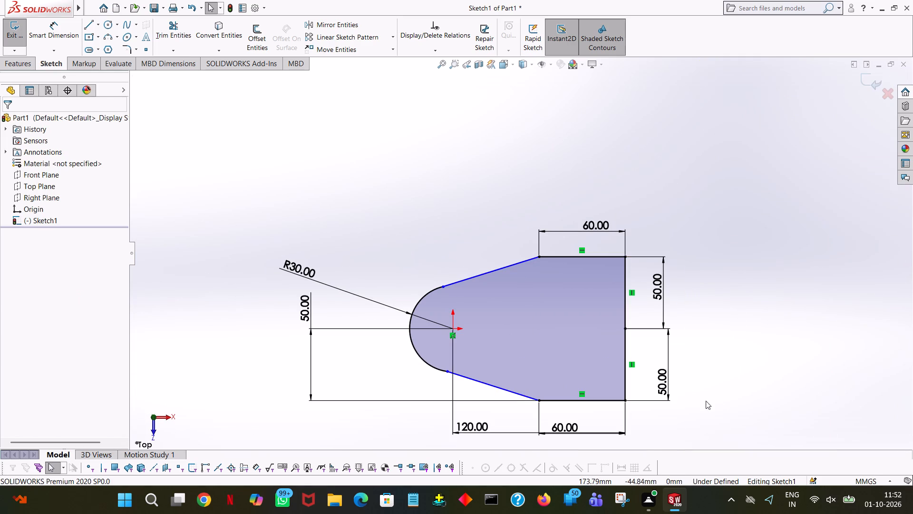
ctrl+middle_drag(720, 386, 757, 287)
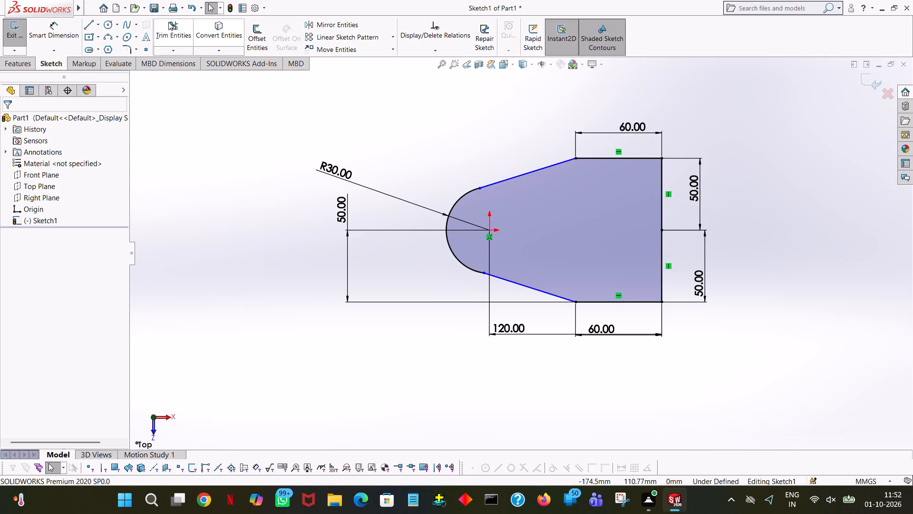
click(57, 33)
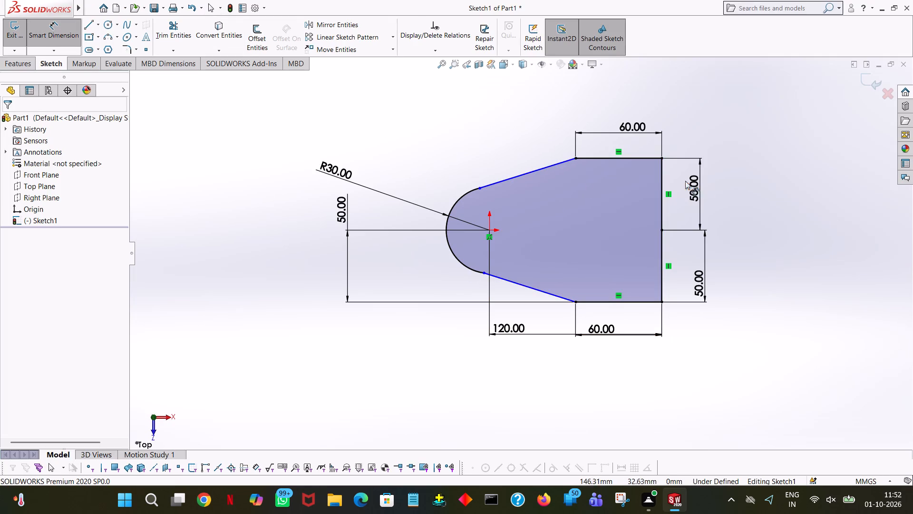
click(539, 170)
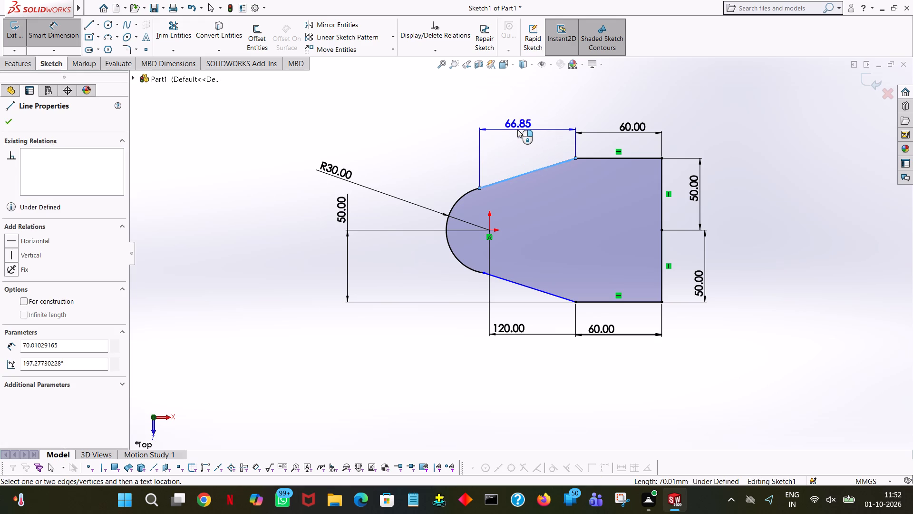
click(517, 129)
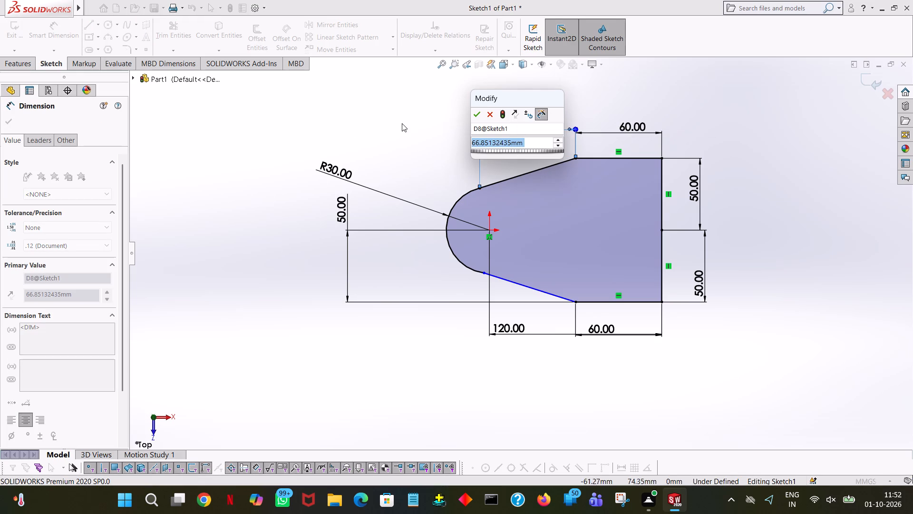
click(475, 117)
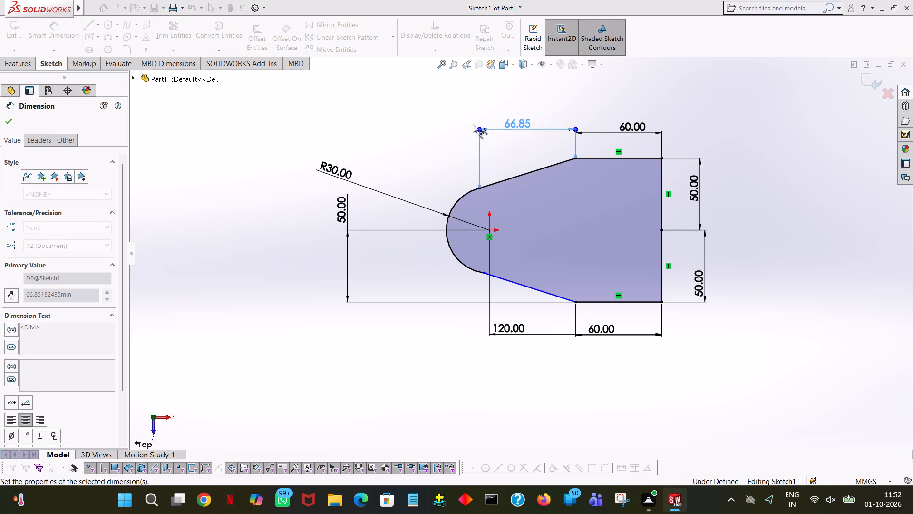
Dimension the horizontal span of the lower slanted edge below the profile, keeping its value as drawn.
click(545, 292)
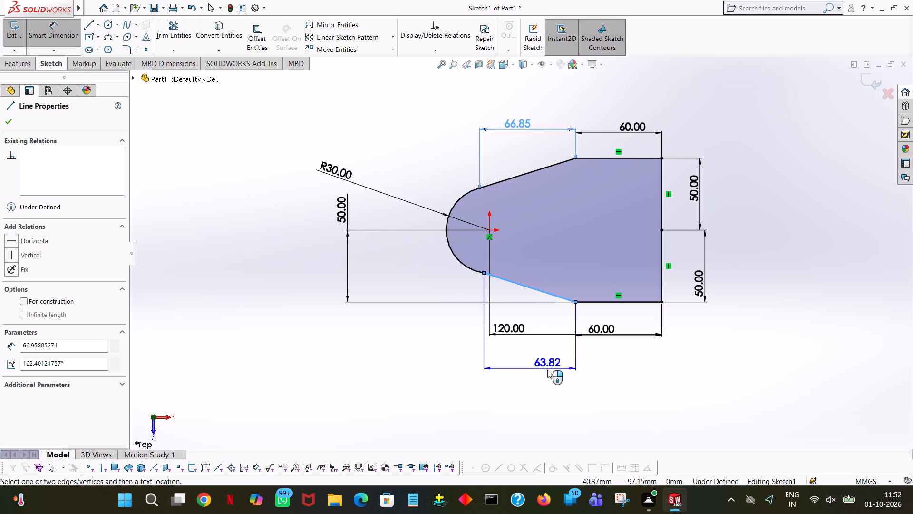
click(547, 370)
click(507, 360)
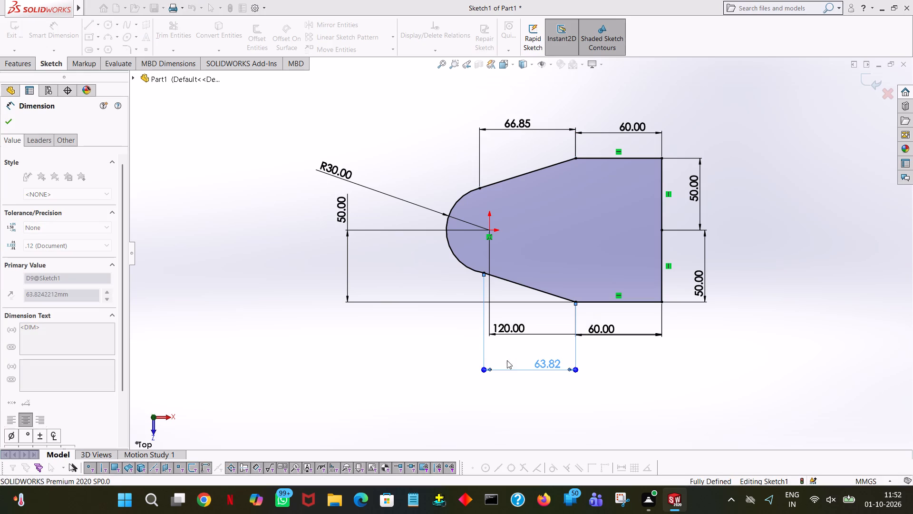
click(544, 398)
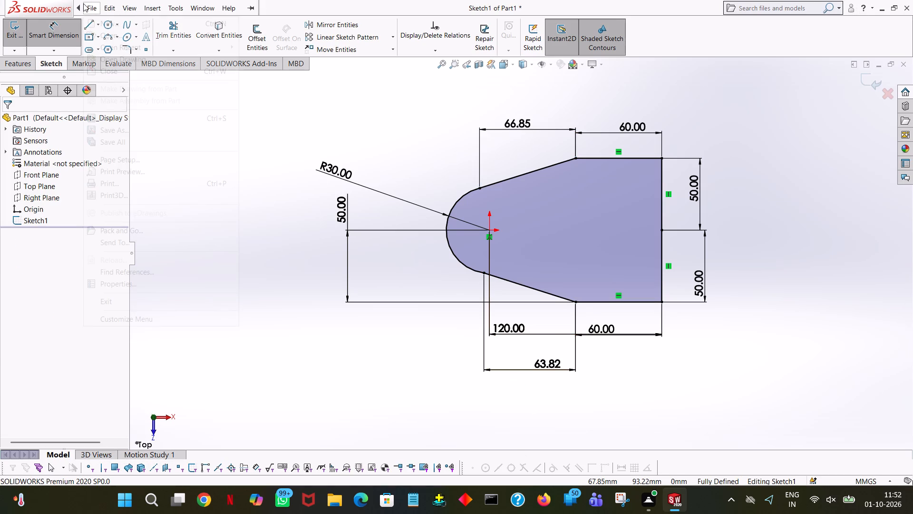
Extrude the plate profile as a Blind boss from the sketch plane with a depth of 12 mm.
click(23, 63)
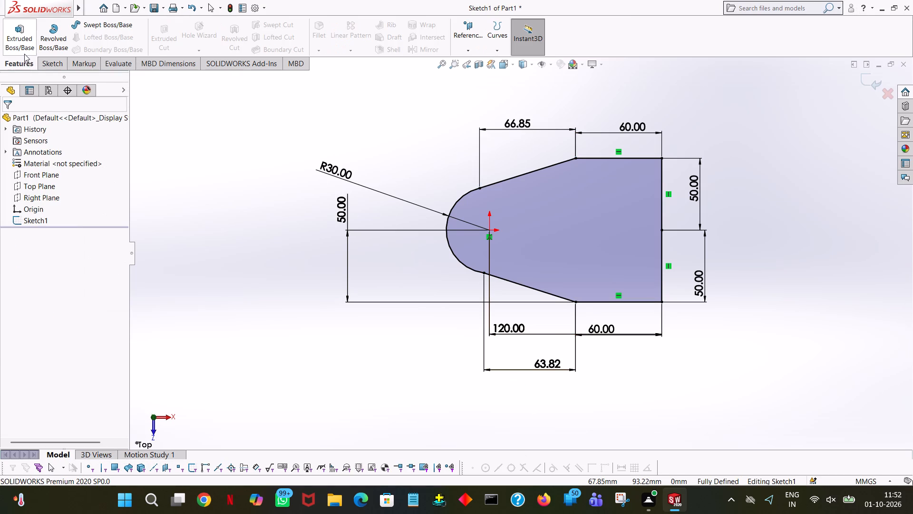
click(25, 52)
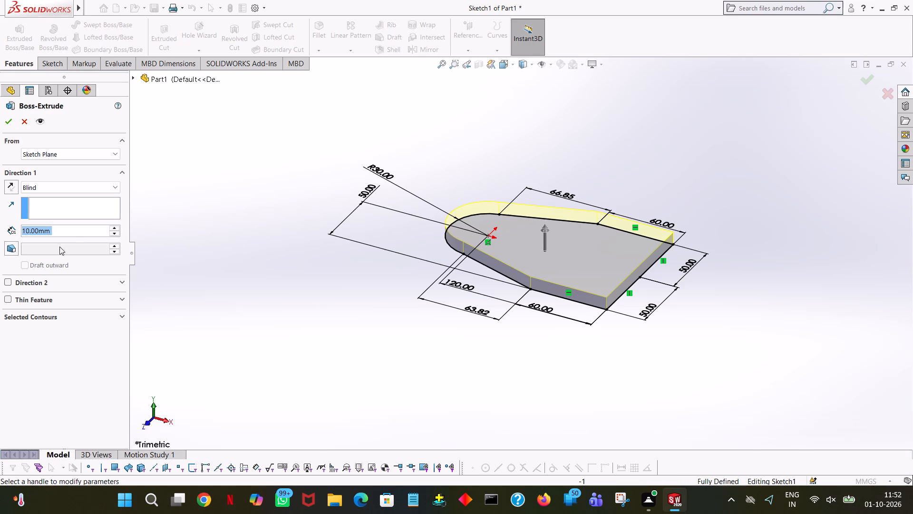
text(12)
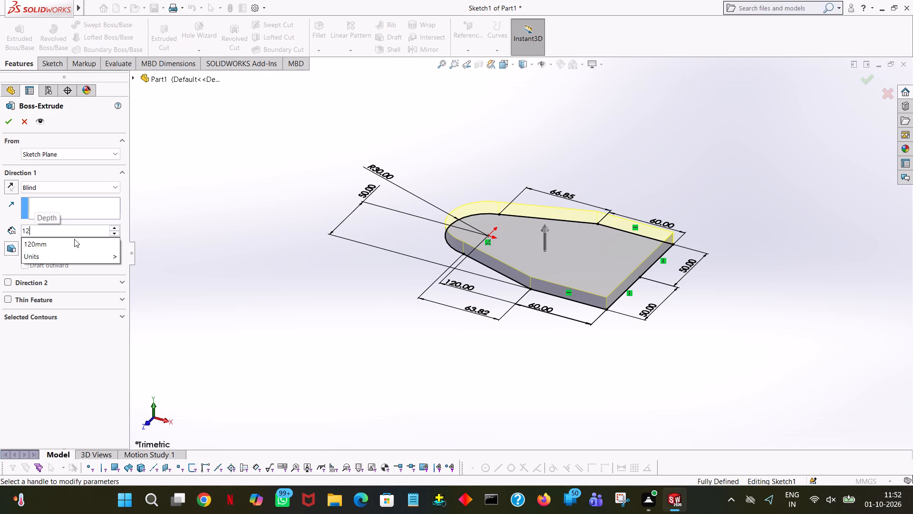
key(Return)
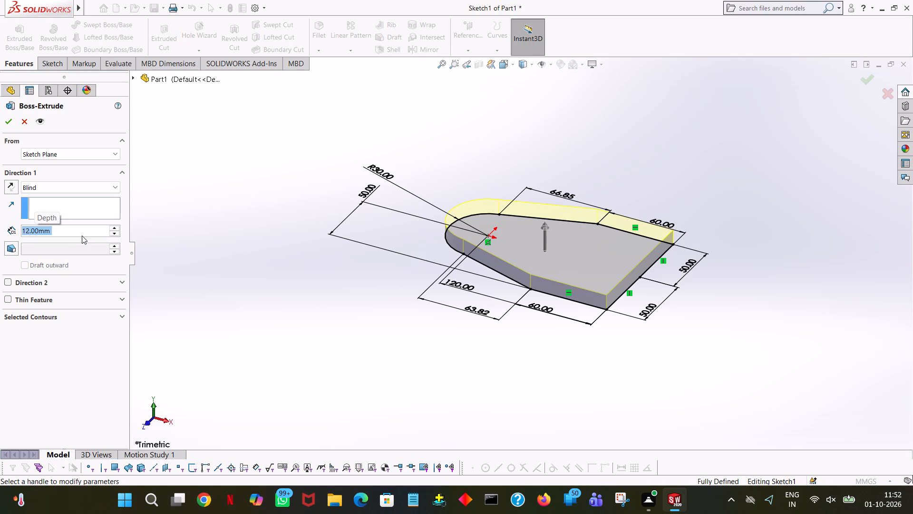
click(14, 122)
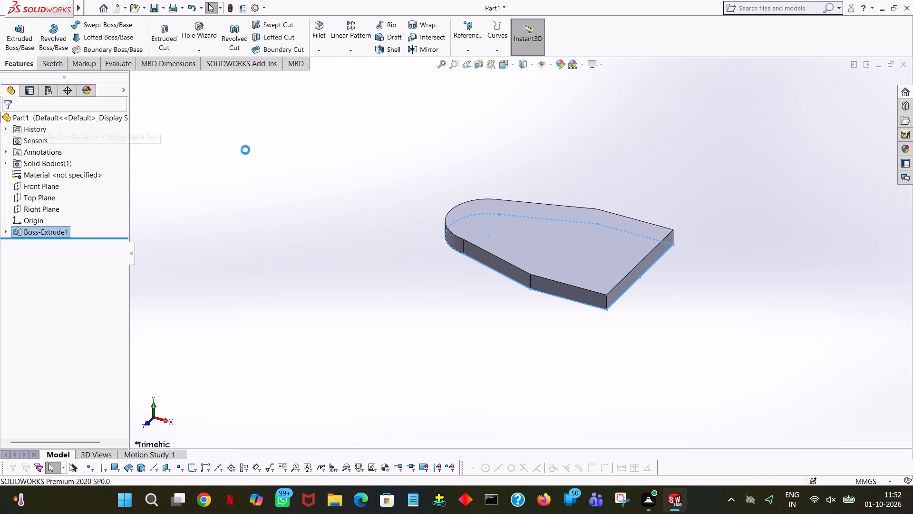
click(309, 181)
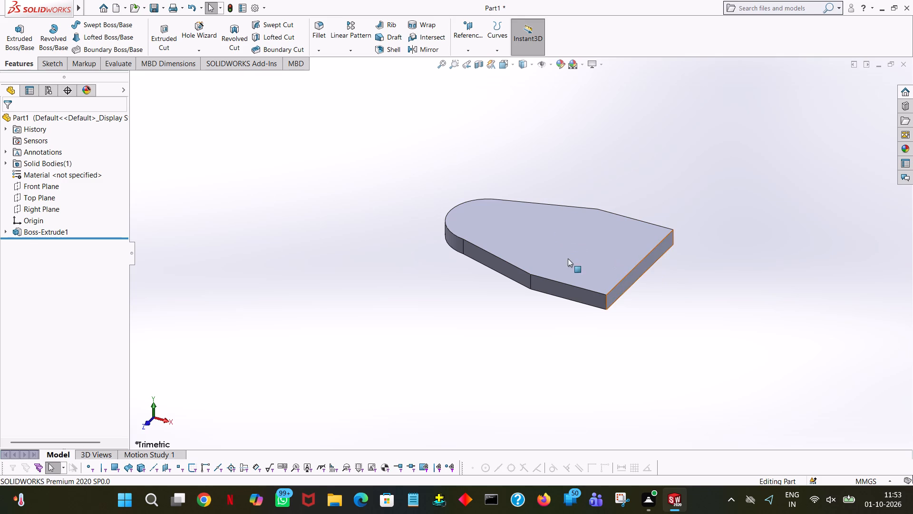
Start a new boss extrusion and open its sketch on the plate's wide rectangular end face.
click(16, 32)
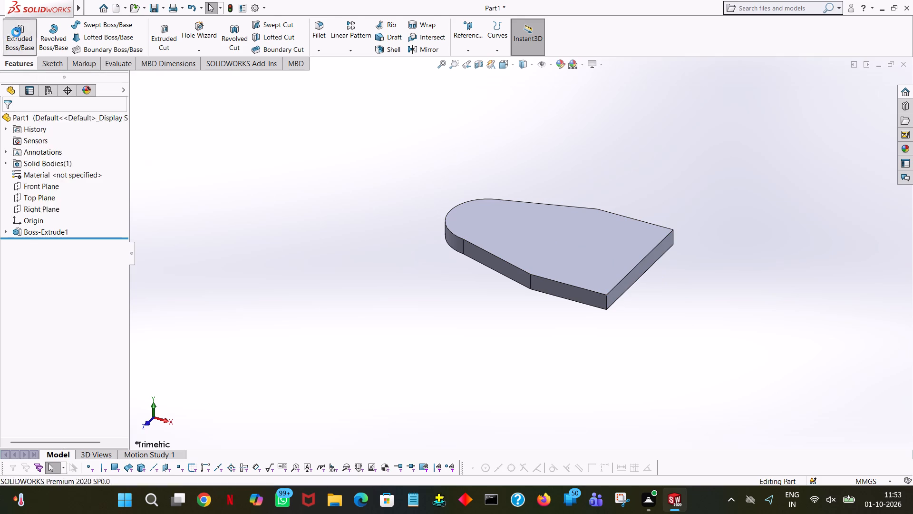
click(635, 274)
right_click(635, 274)
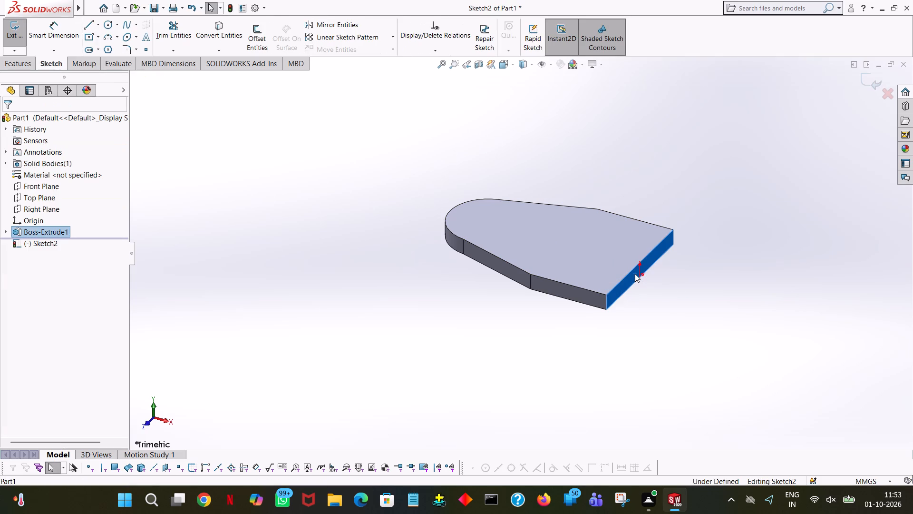
click(407, 223)
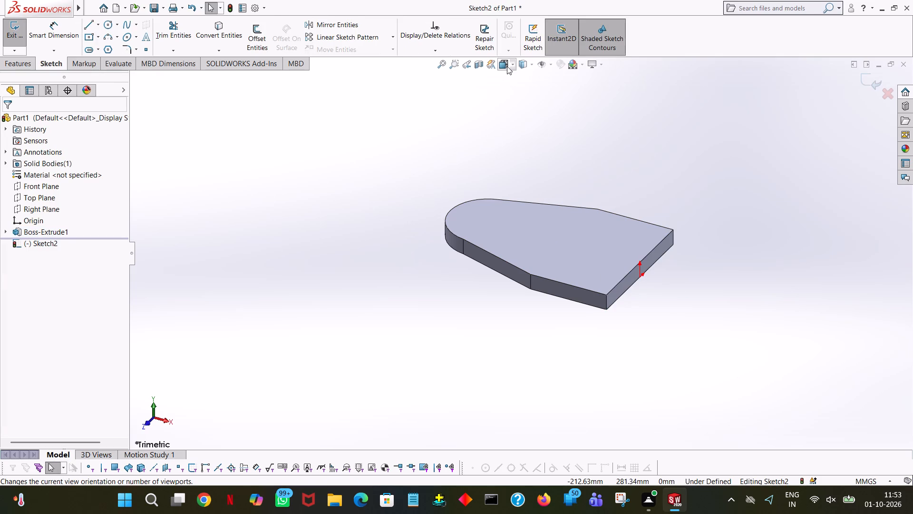
Sketch a closed line rectangle 100 mm wide and 36 mm high, running from the end face's top edge down below the plate.
click(511, 64)
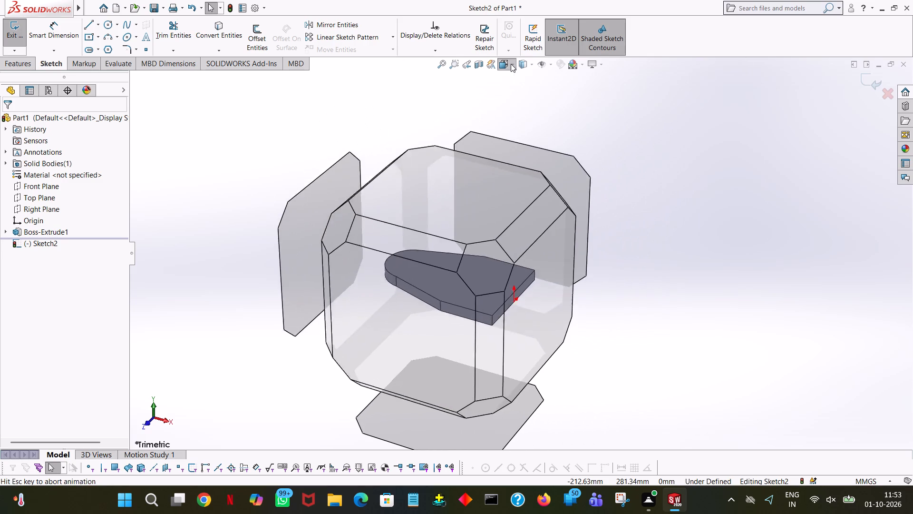
click(558, 122)
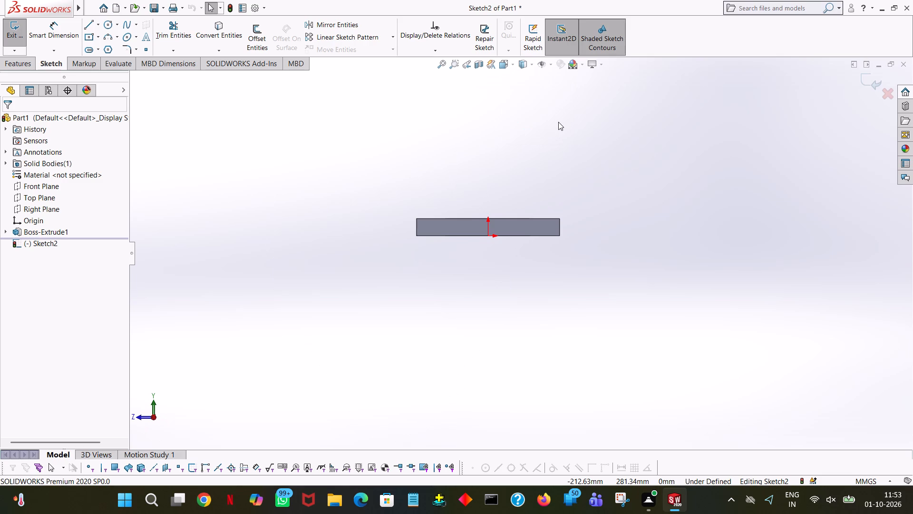
click(85, 25)
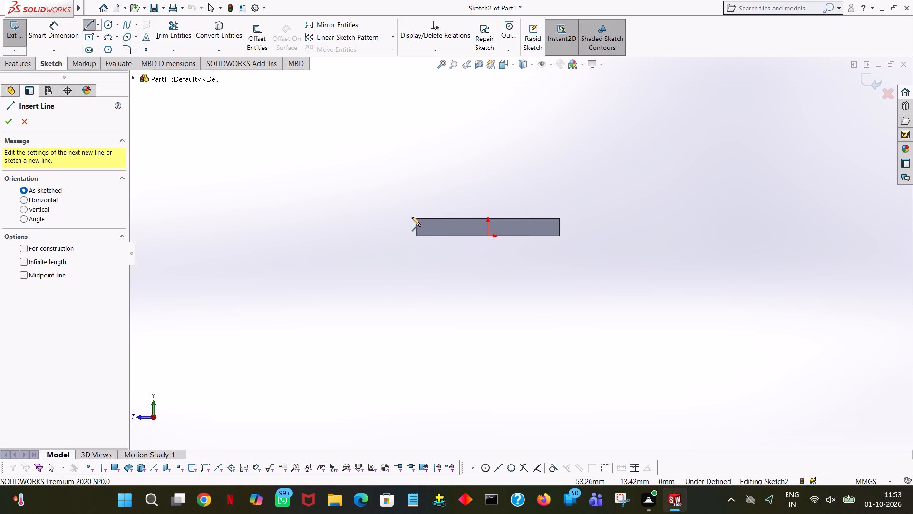
click(415, 219)
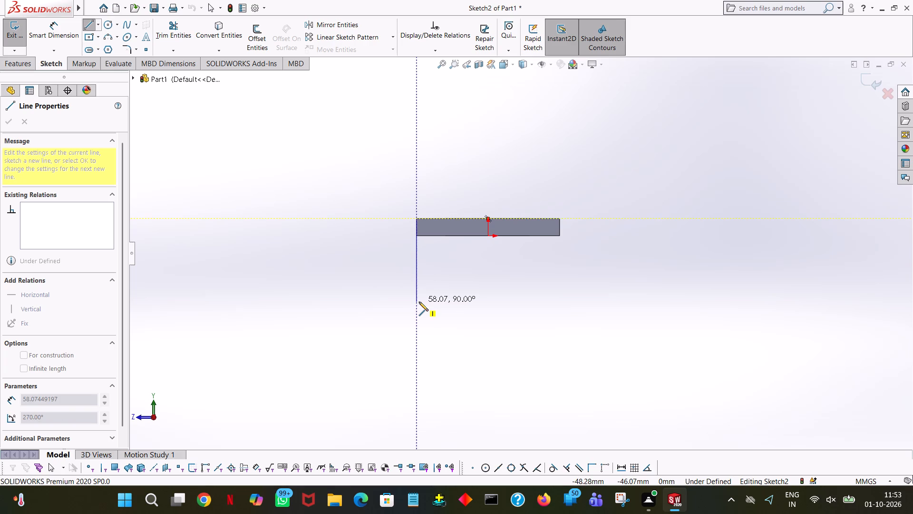
click(416, 267)
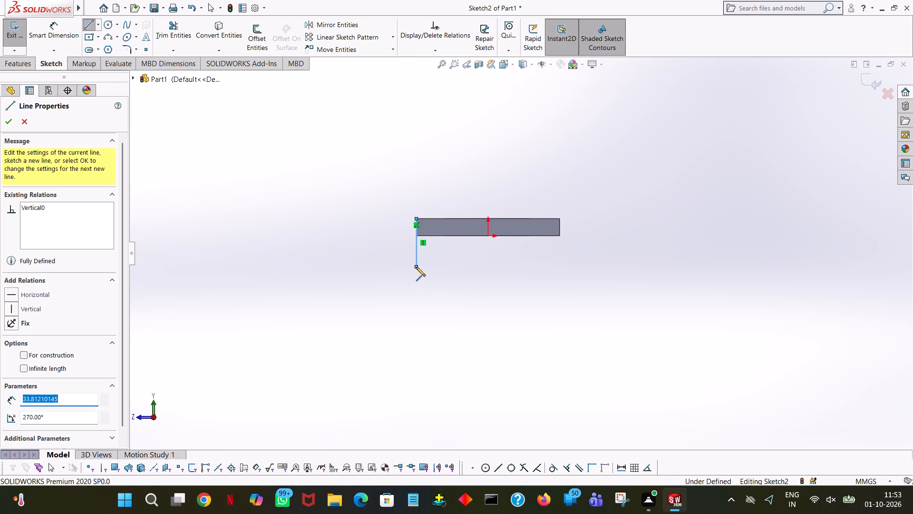
text(36)
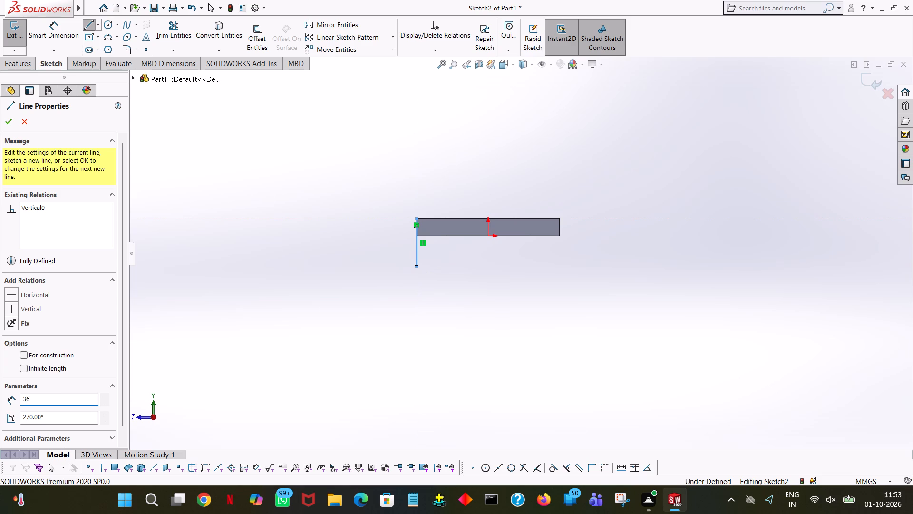
key(Return)
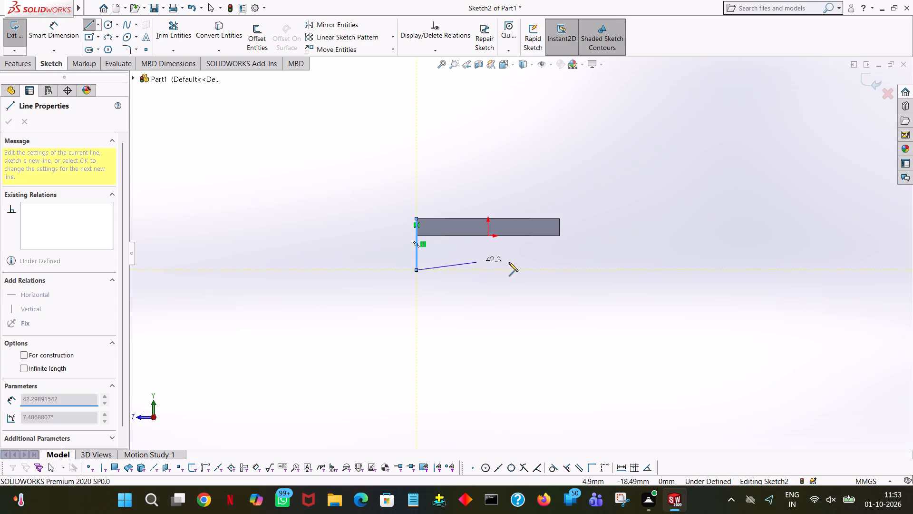
click(558, 271)
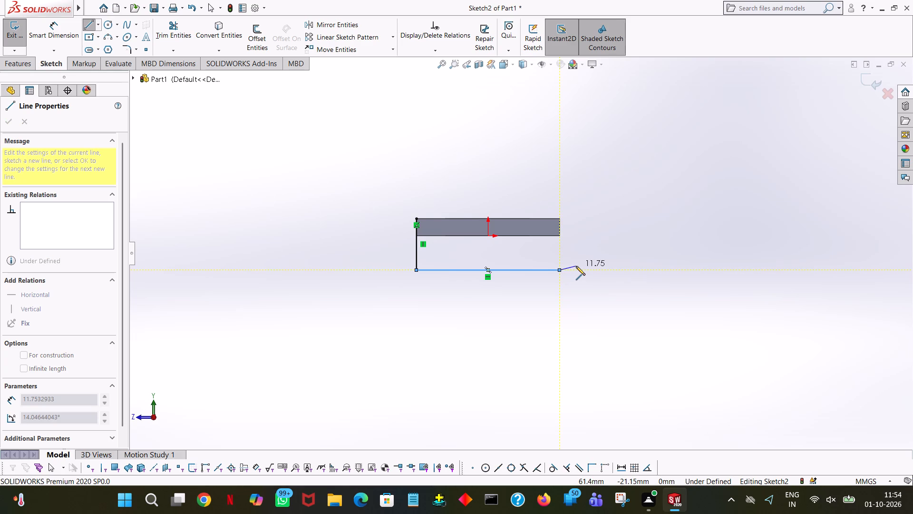
click(560, 217)
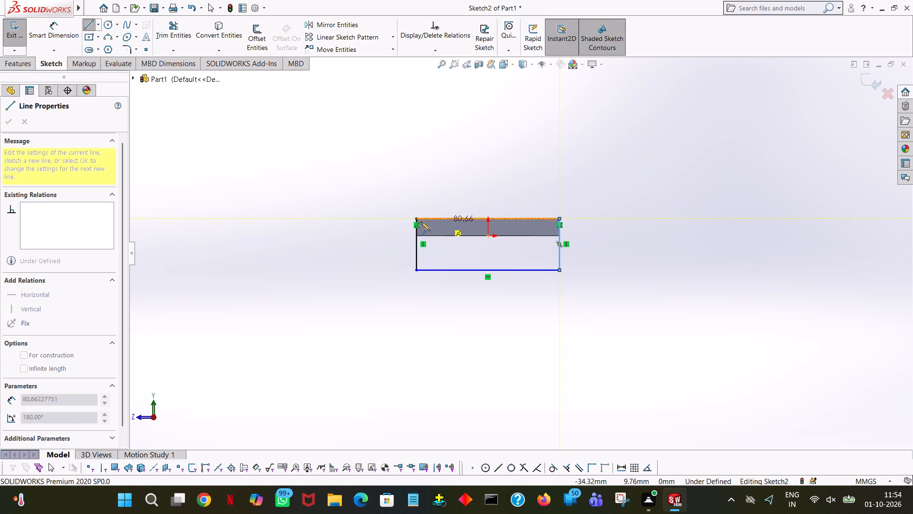
click(417, 217)
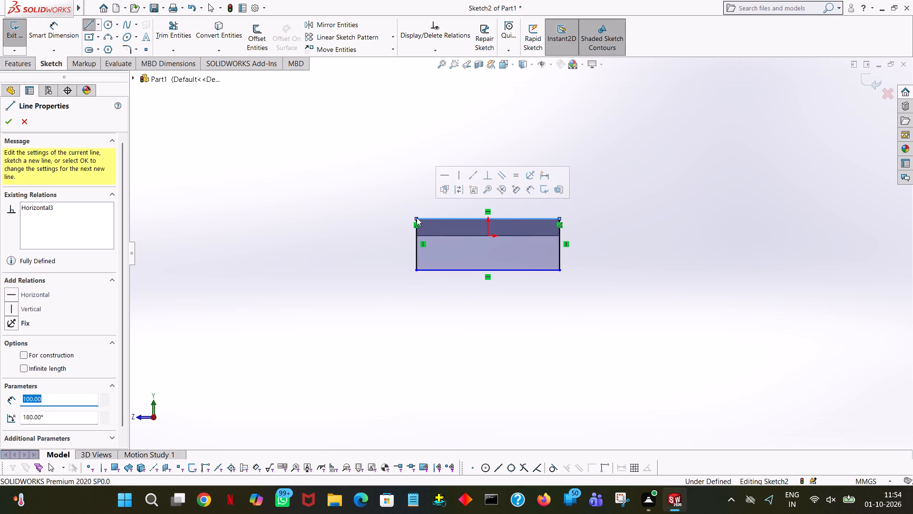
right_click(417, 217)
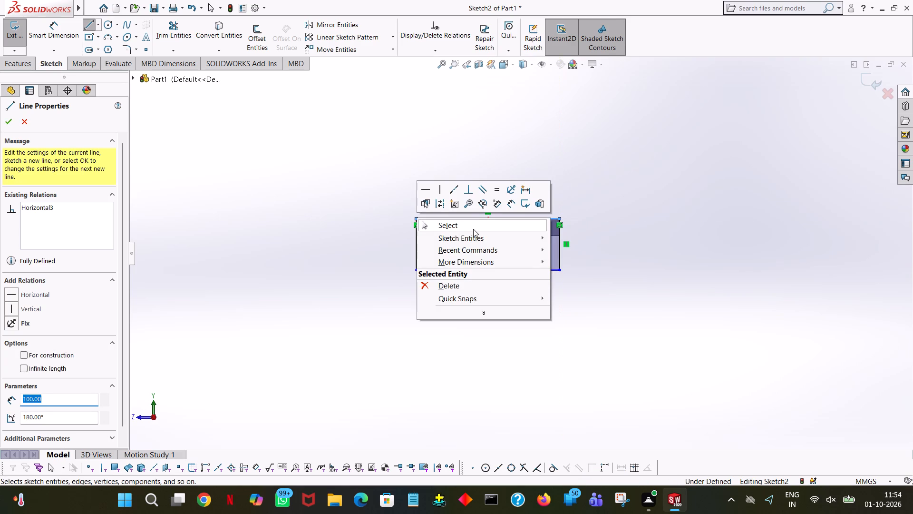
click(473, 229)
click(647, 251)
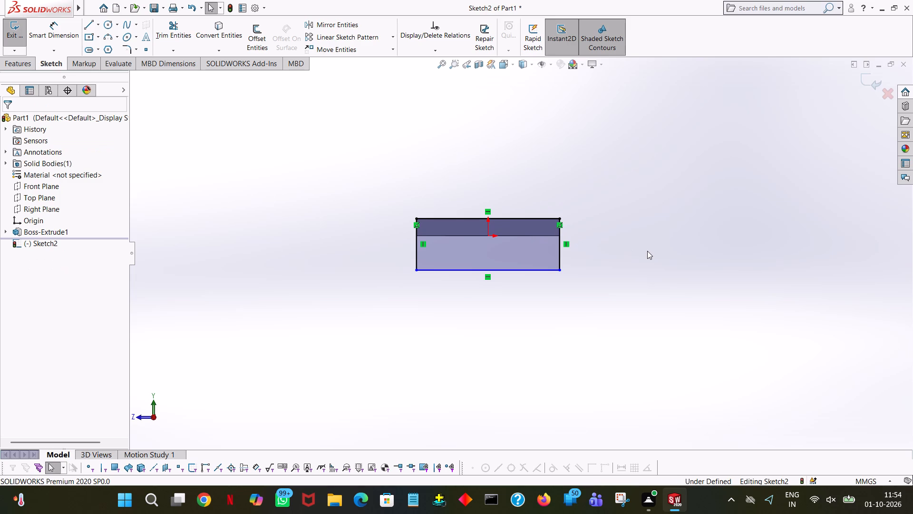
Dimension the width of the rectangle's bottom line as a driven dimension below the profile.
click(67, 38)
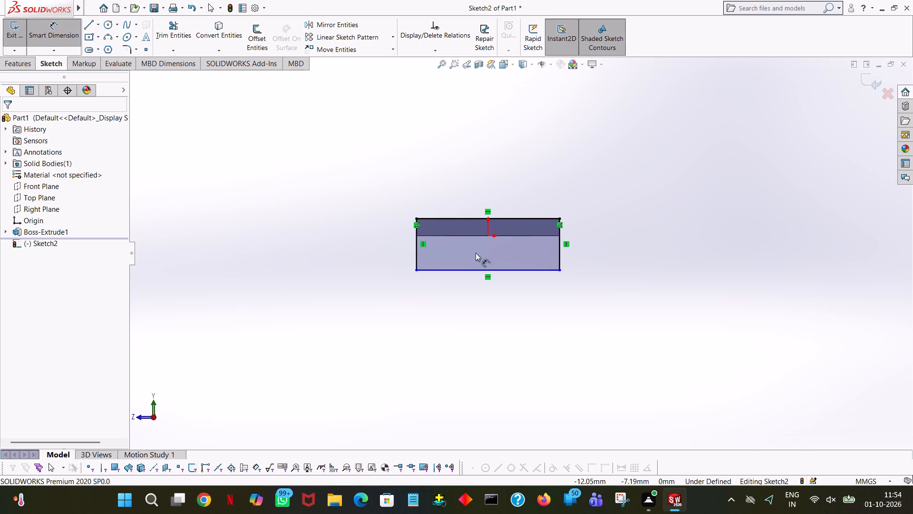
click(485, 271)
click(474, 336)
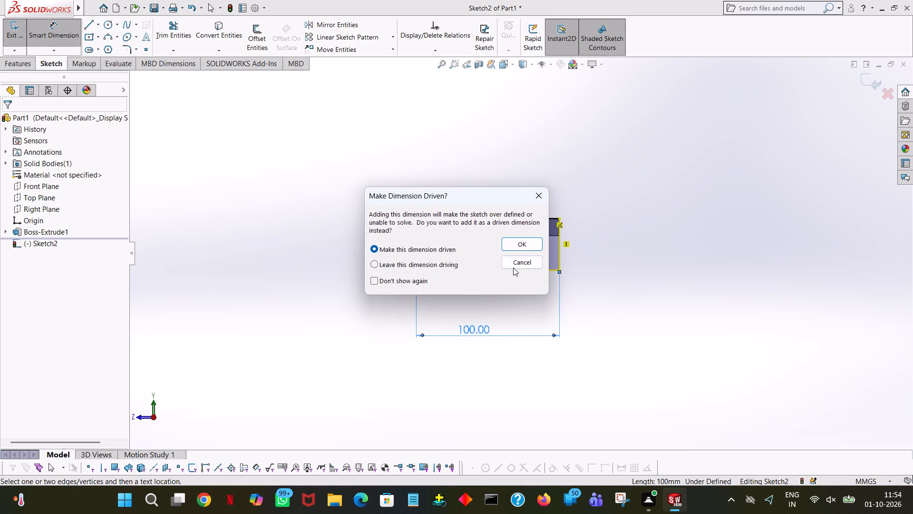
click(527, 246)
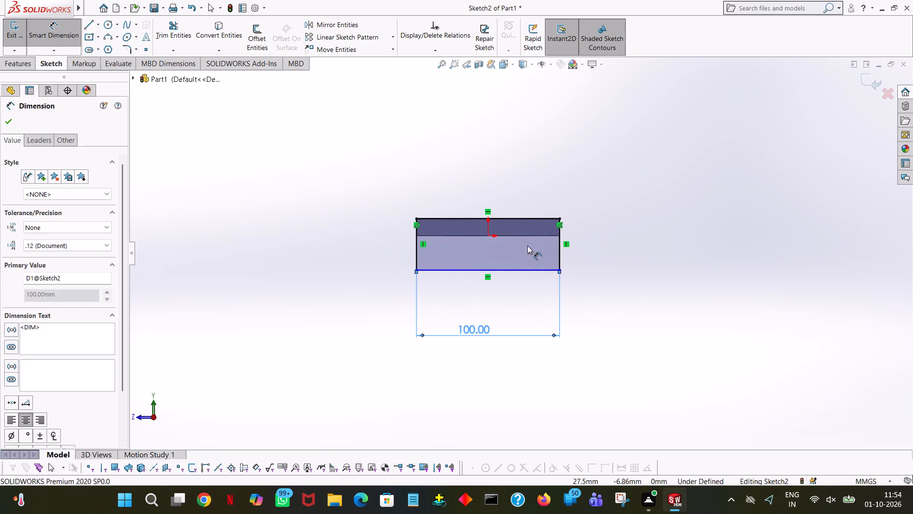
click(543, 302)
Dimension the vertical distance from the plate's lower edge to the rectangle's bottom line, keeping its value as drawn.
click(533, 269)
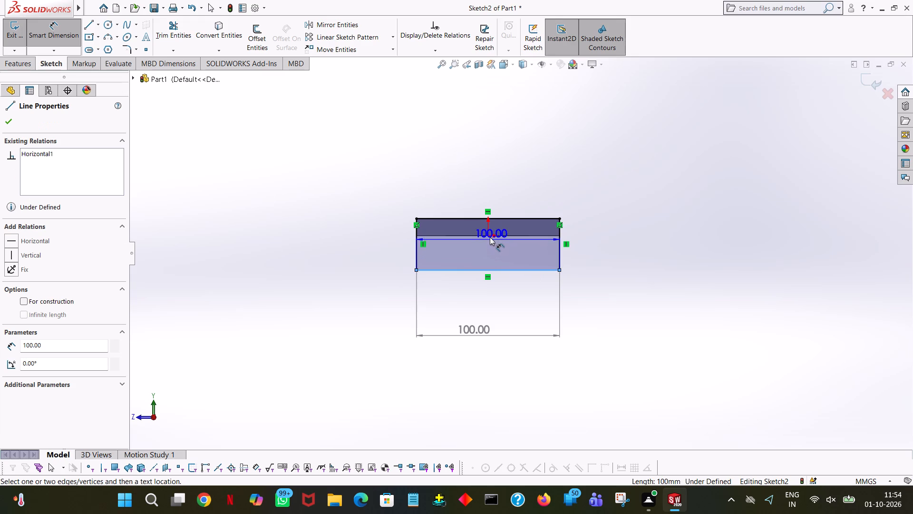
click(486, 234)
click(627, 237)
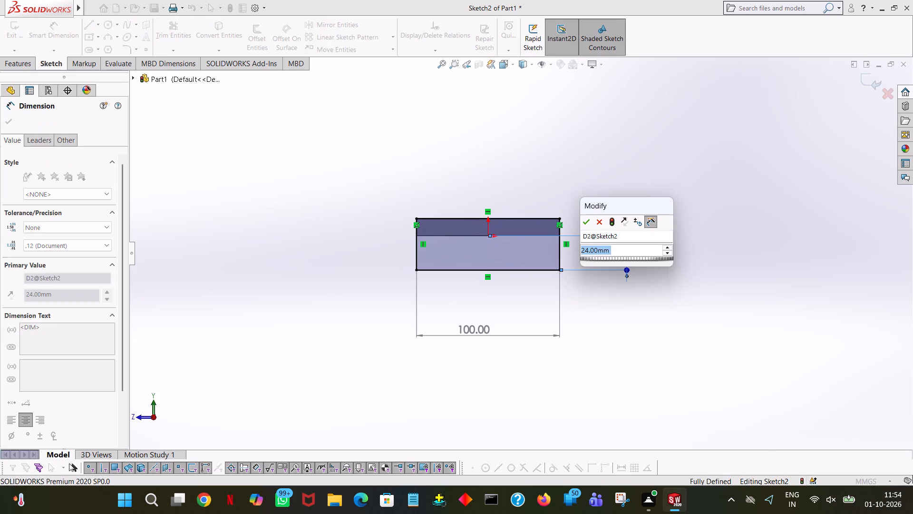
click(581, 223)
click(596, 154)
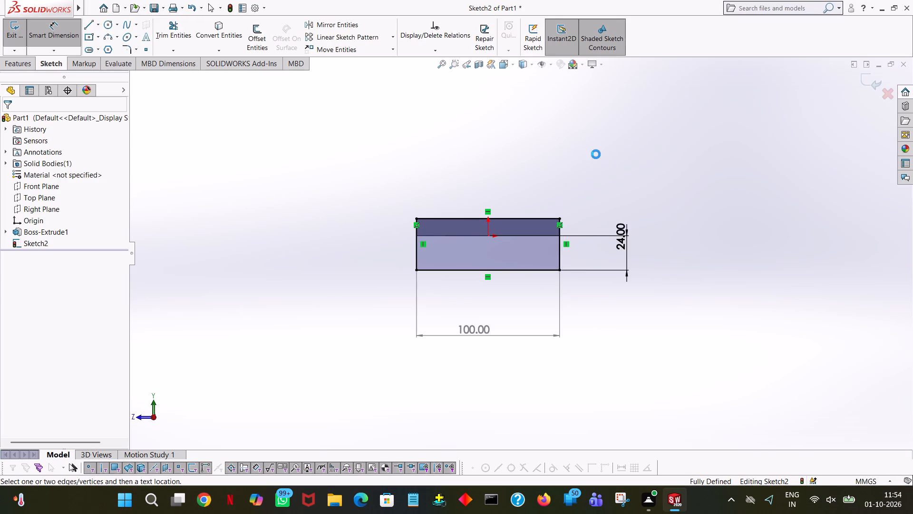
Extrude the flange rectangle as a Blind boss 12 mm deep, reversed to run back under the plate and merged with it.
click(16, 63)
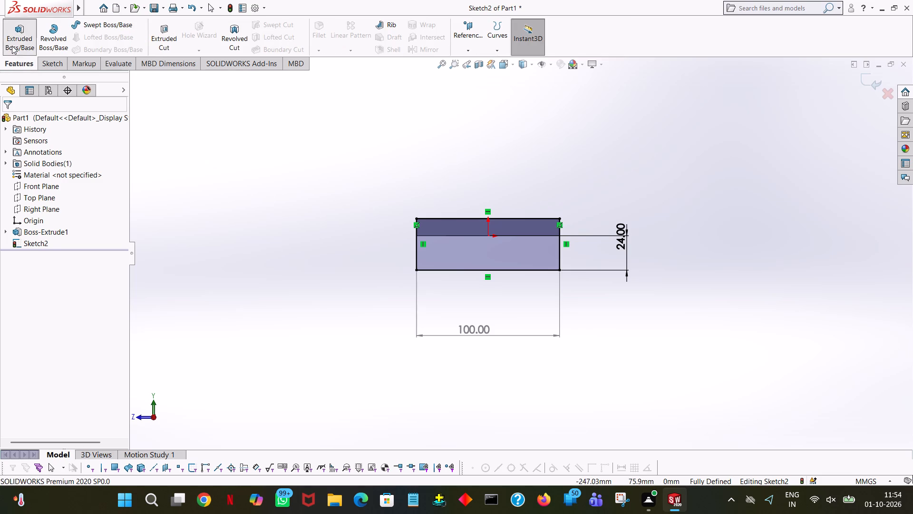
click(12, 46)
middle_drag(356, 262, 413, 277)
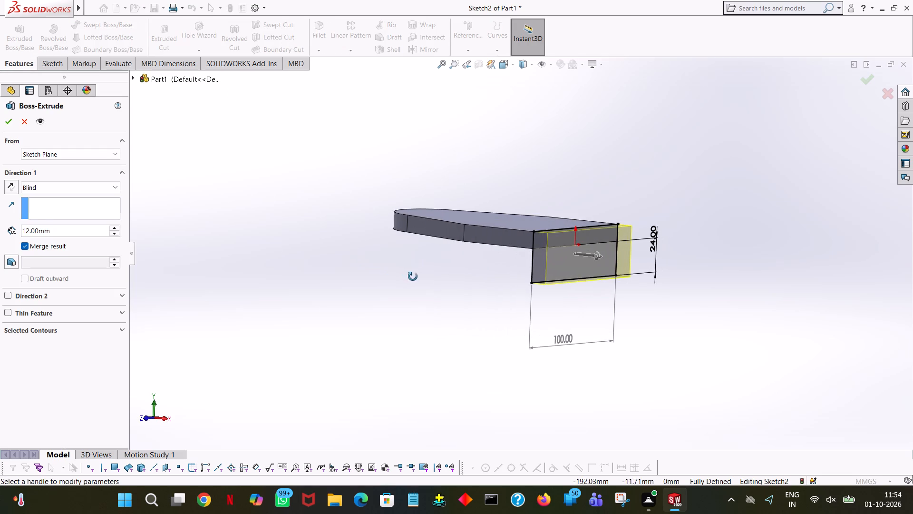
middle_drag(413, 277, 434, 297)
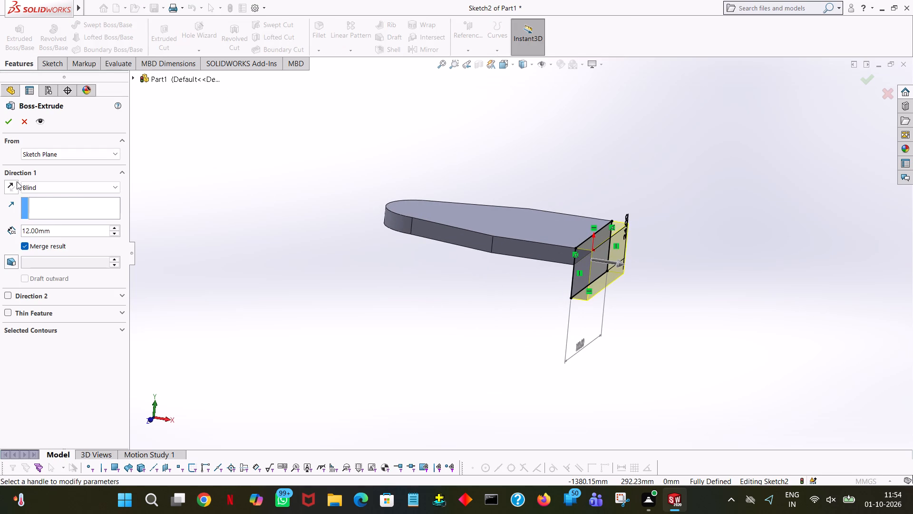
click(16, 181)
middle_drag(219, 312, 237, 288)
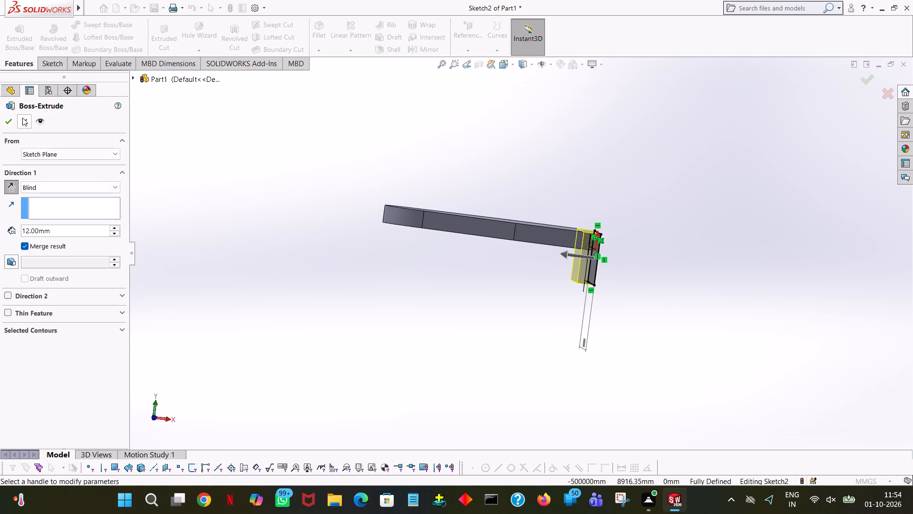
click(13, 123)
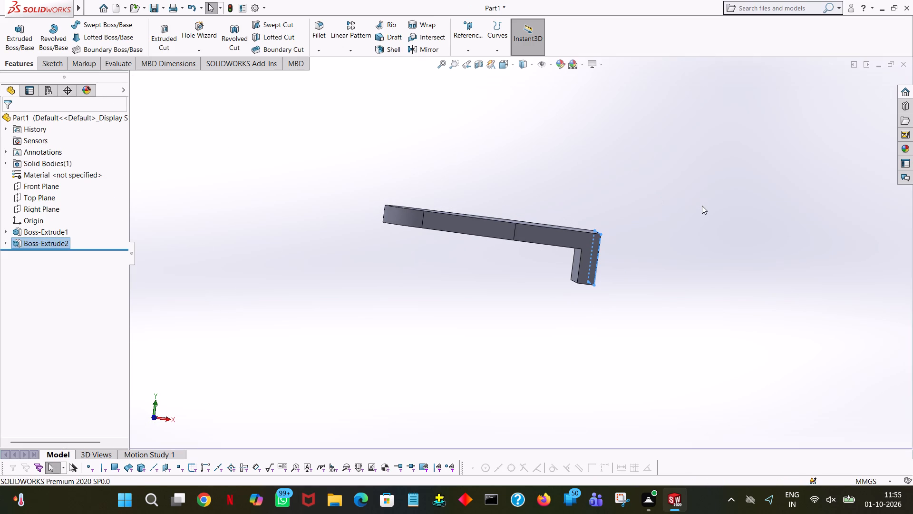
click(702, 206)
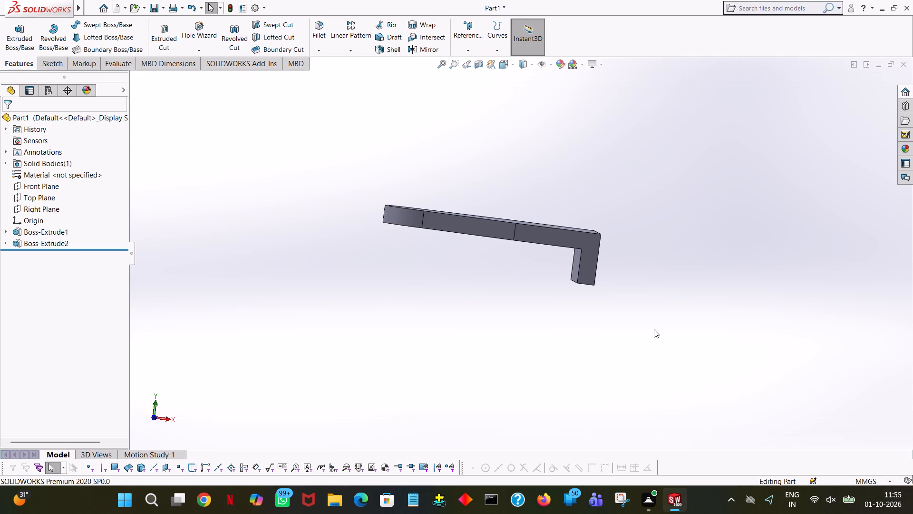
Start an extruded cut on the plate's top face and sketch a circle of about 20 mm radius centred on the origin.
middle_drag(654, 329, 491, 336)
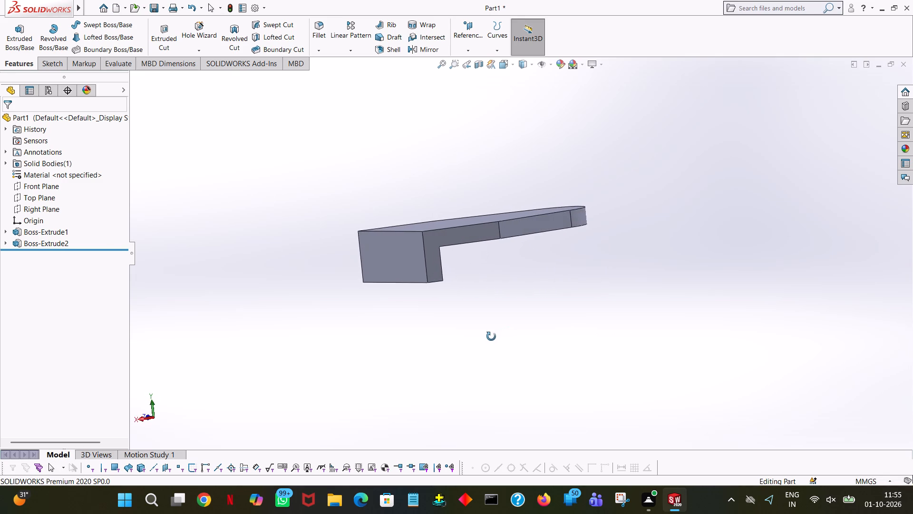
middle_drag(491, 336, 293, 415)
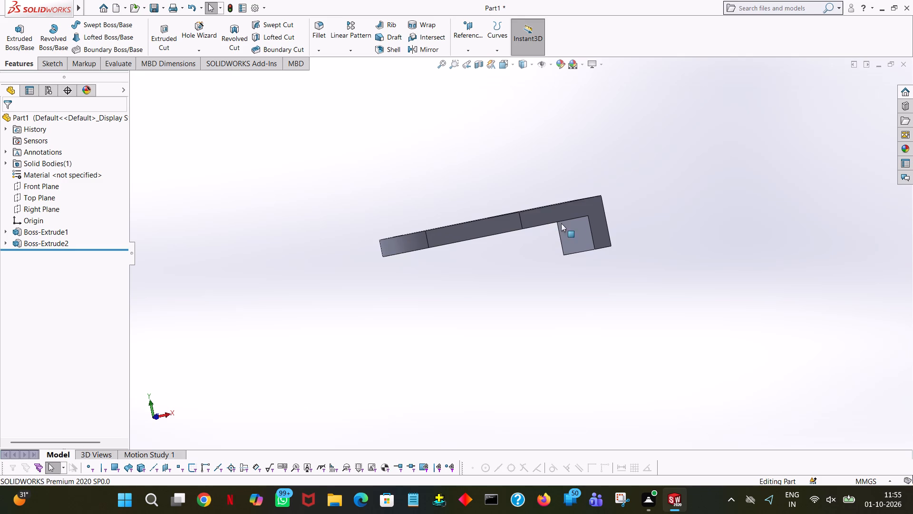
middle_drag(661, 235, 660, 383)
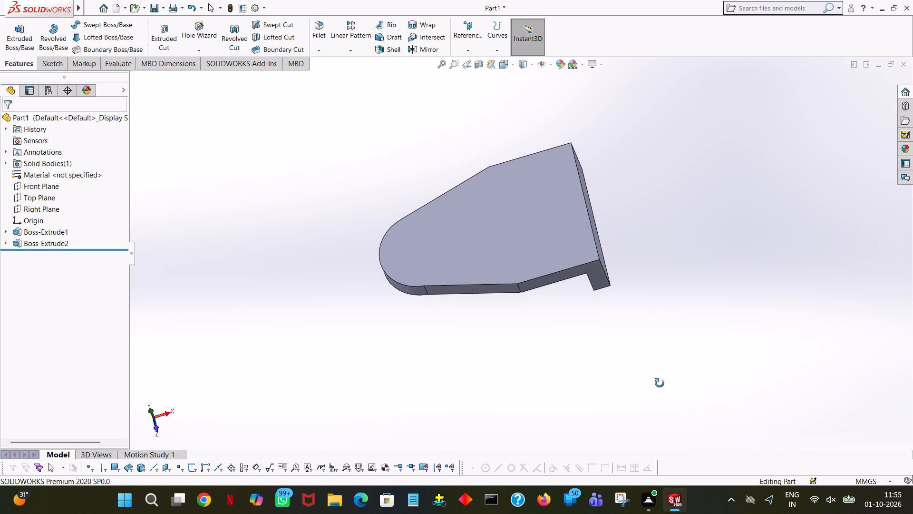
middle_drag(660, 383, 658, 395)
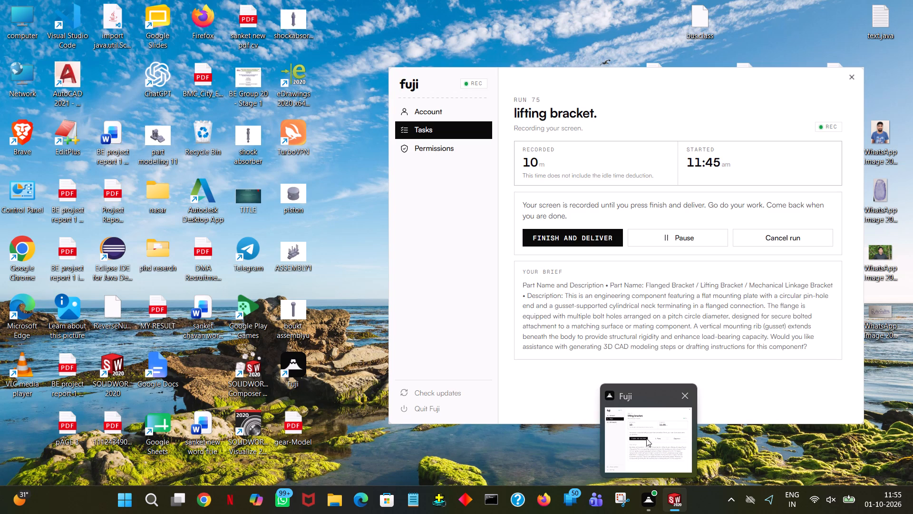
click(161, 40)
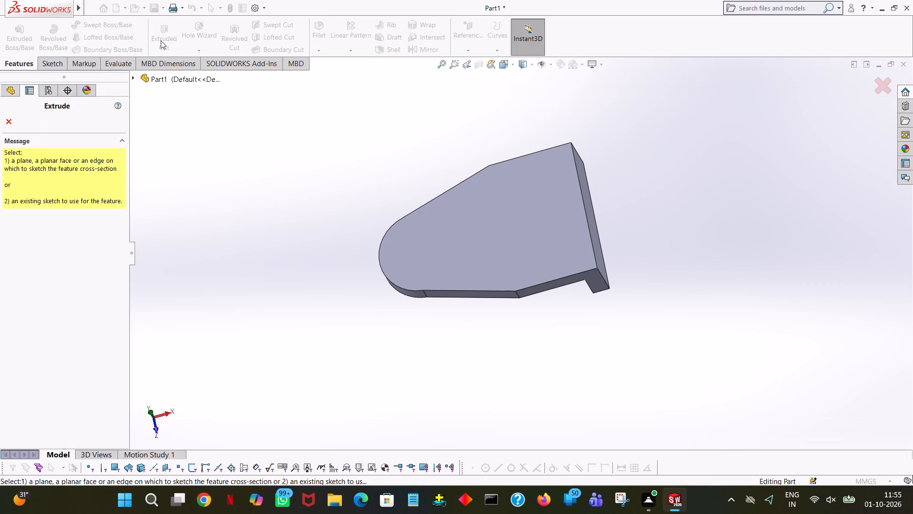
click(508, 241)
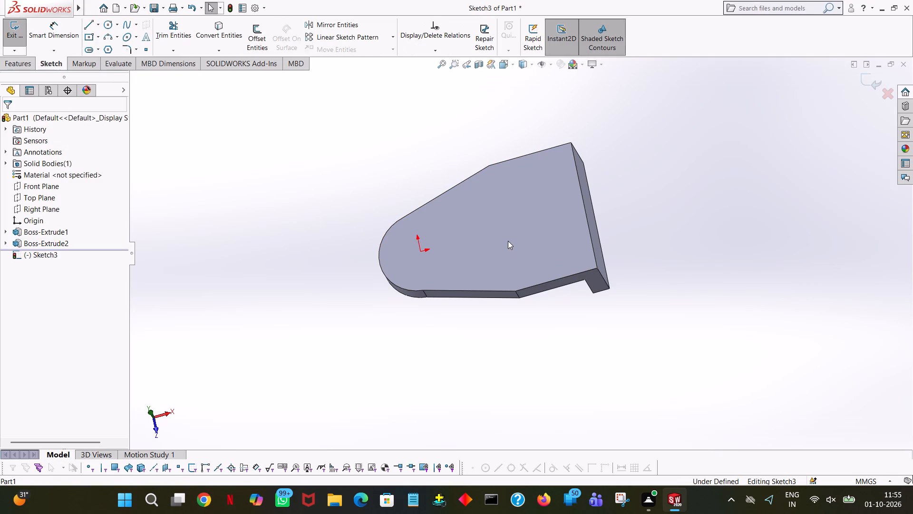
click(511, 65)
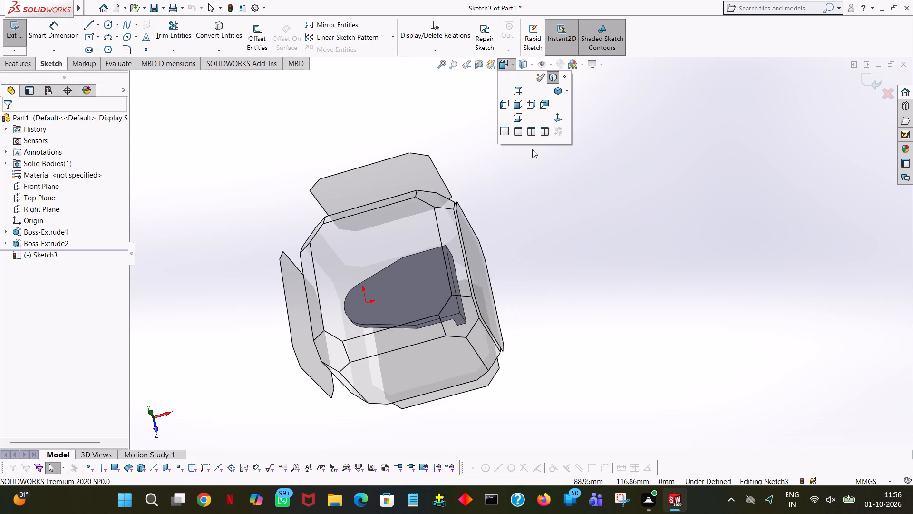
click(559, 119)
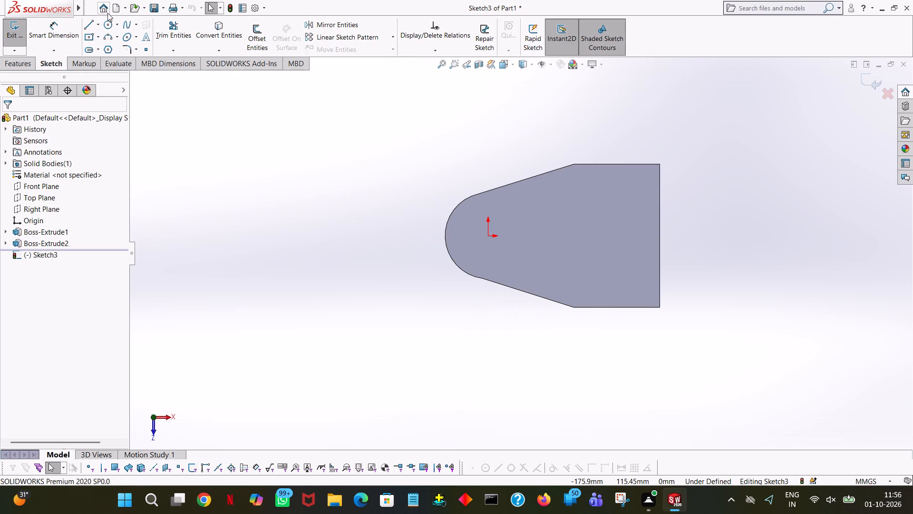
click(108, 24)
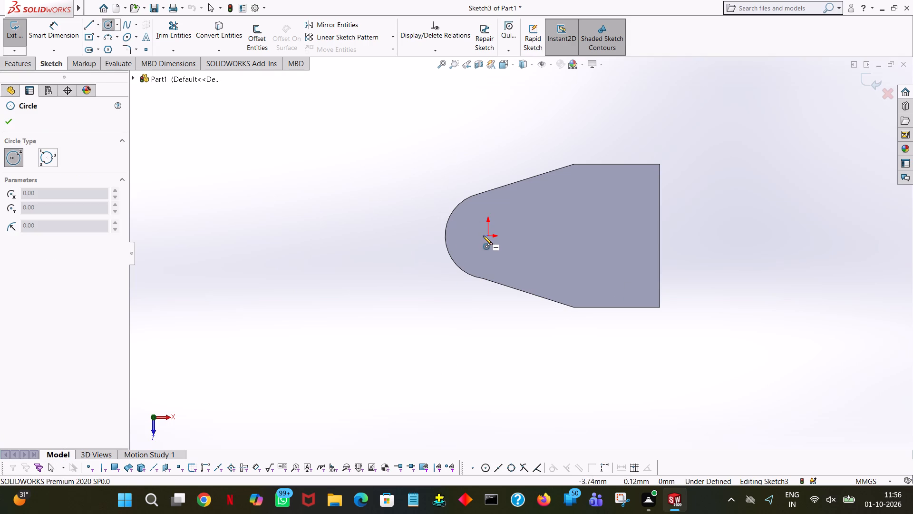
click(486, 236)
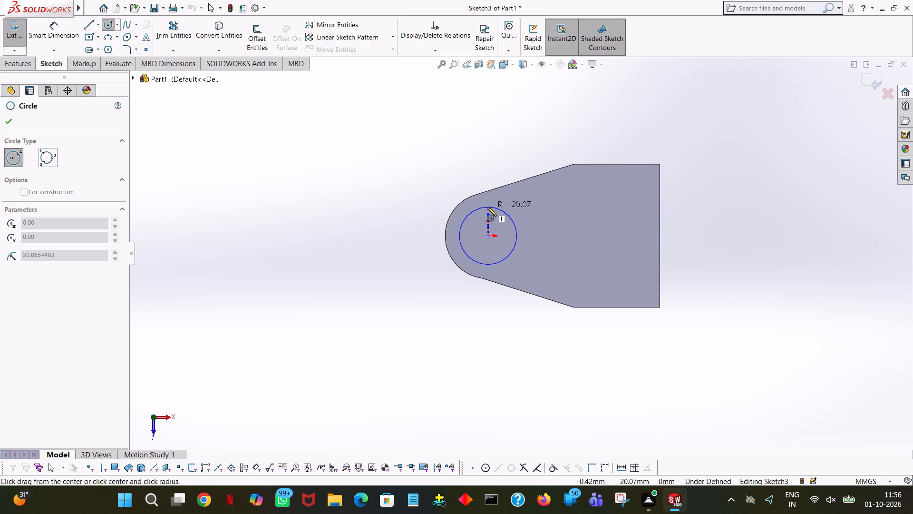
click(487, 207)
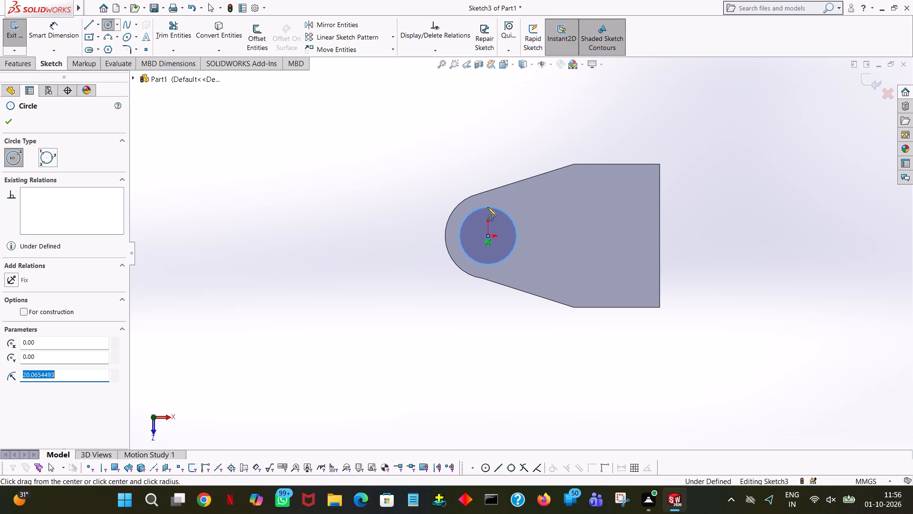
Set the radius of the pin-hole circle centred on the origin to 15 mm.
key(1)
key(5)
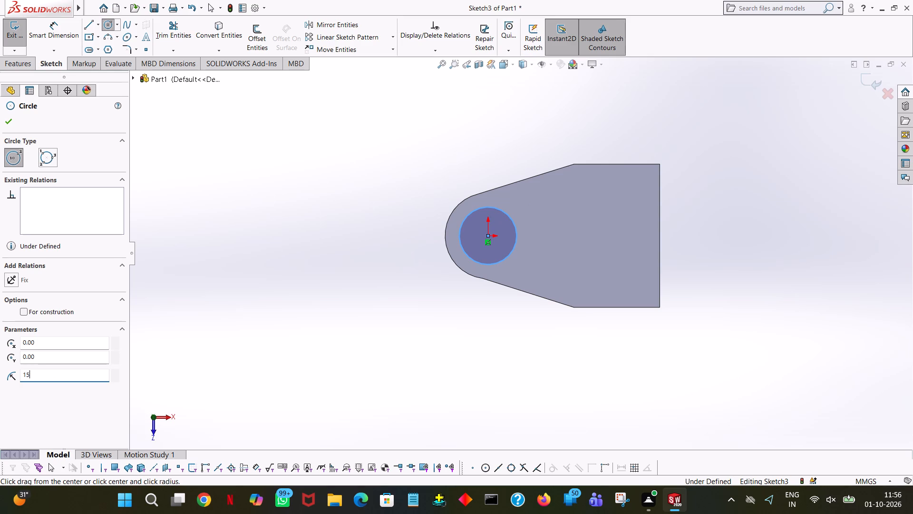
key(Return)
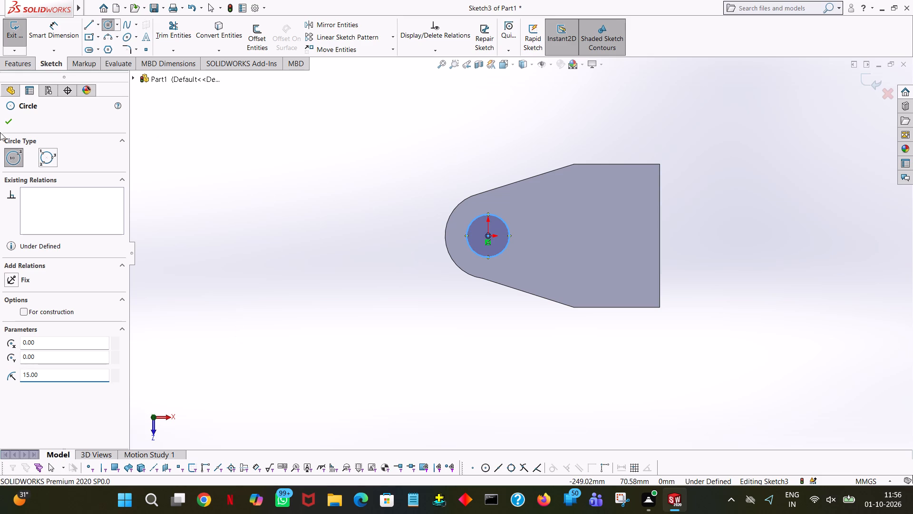
click(8, 121)
Dimension the diameter of the pin-hole circle above the plate's rounded end, keeping its value as drawn.
click(42, 28)
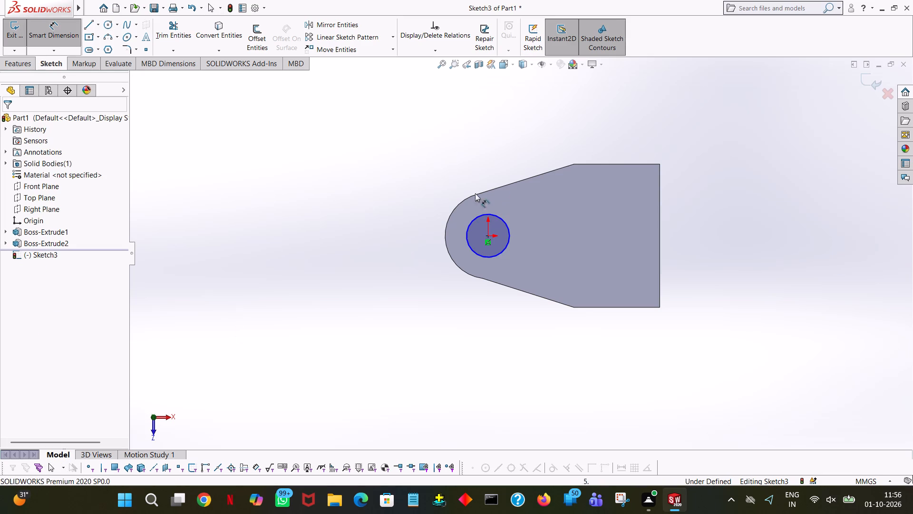
click(474, 222)
click(461, 159)
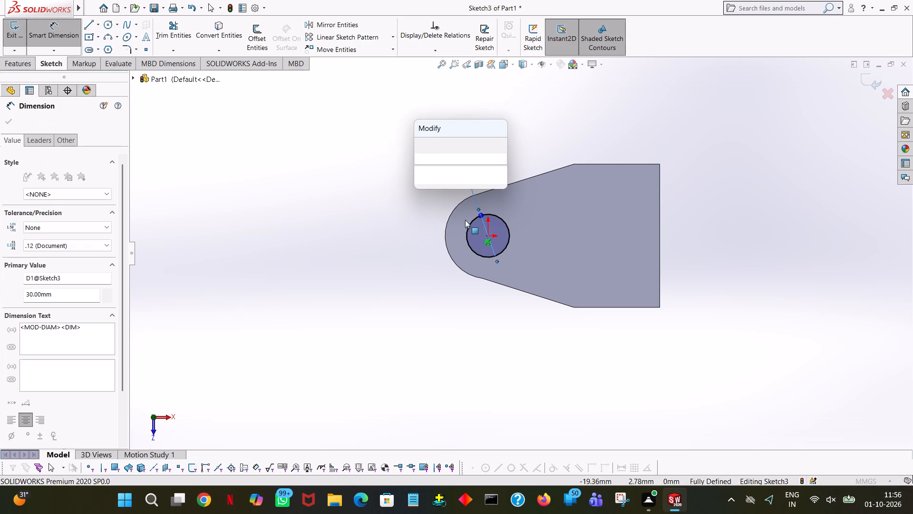
click(414, 146)
click(424, 143)
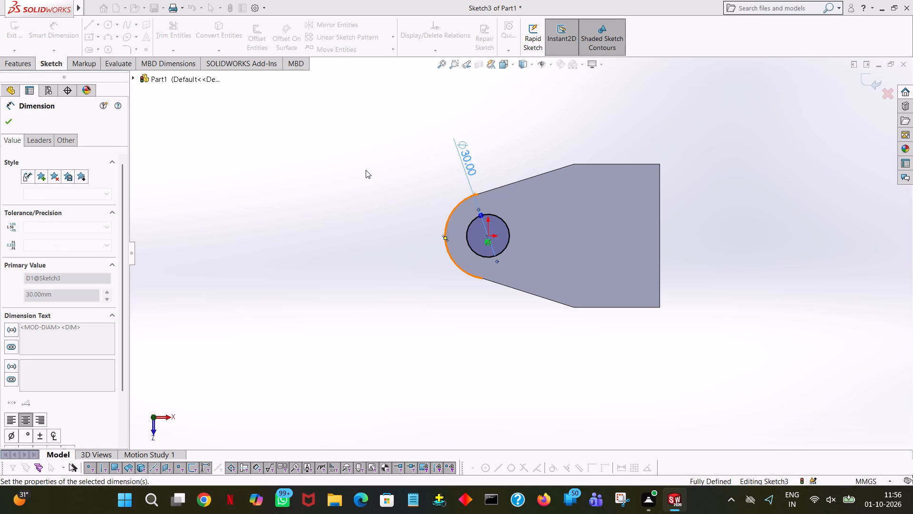
click(366, 170)
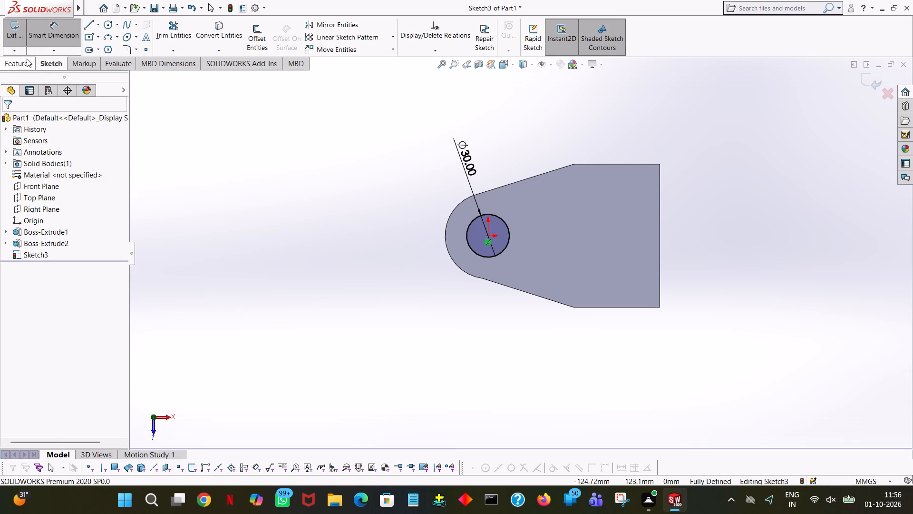
Cut the pin-hole circle through the plate with a Blind extruded cut 115 mm deep.
click(27, 58)
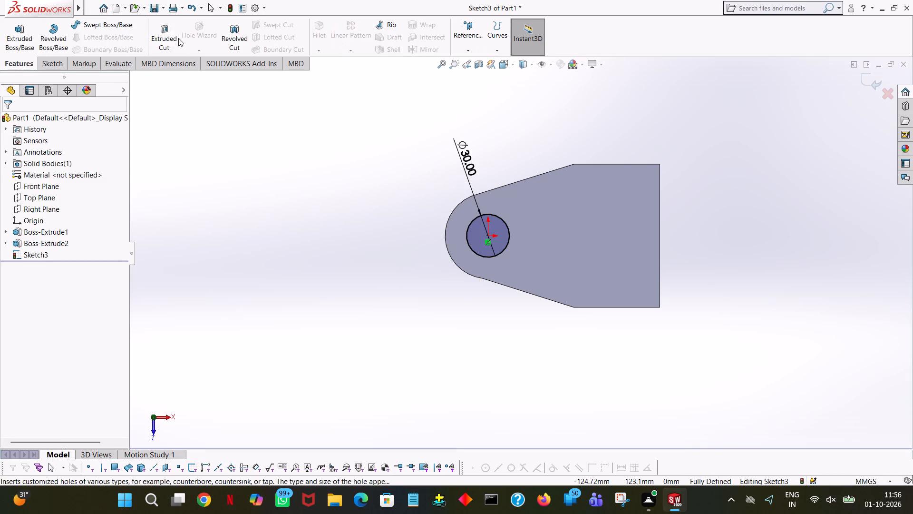
click(166, 40)
middle_drag(802, 260, 671, 276)
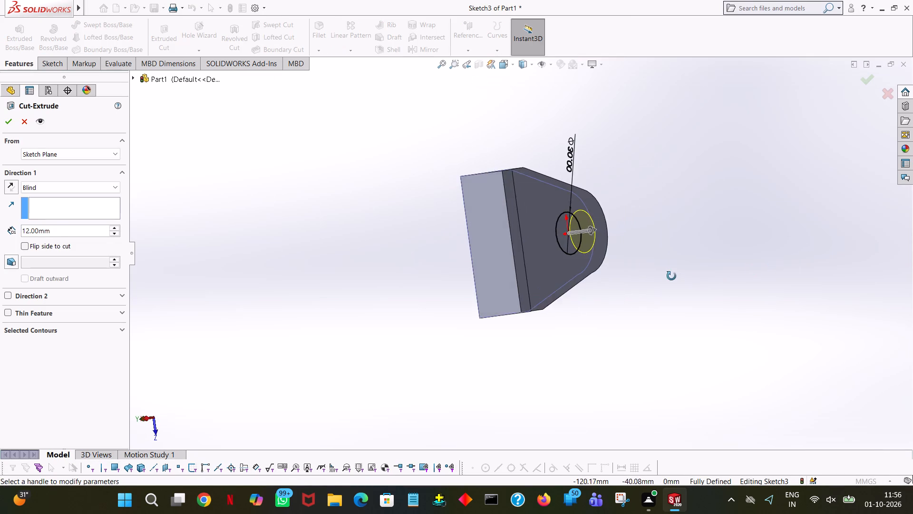
middle_drag(671, 276, 708, 360)
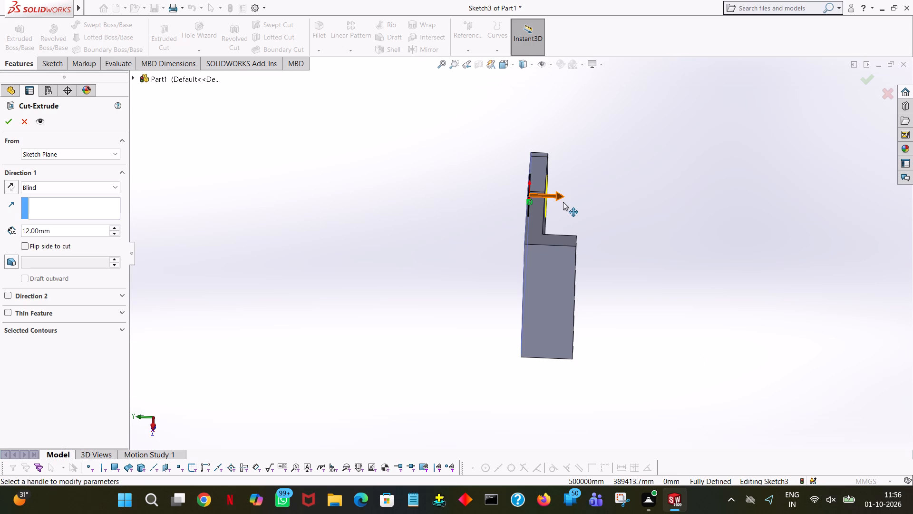
drag(563, 198, 693, 206)
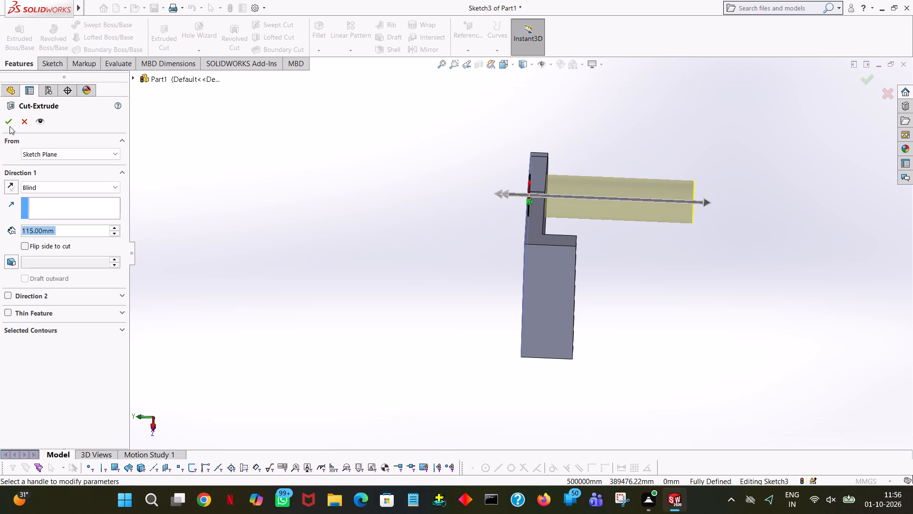
click(10, 126)
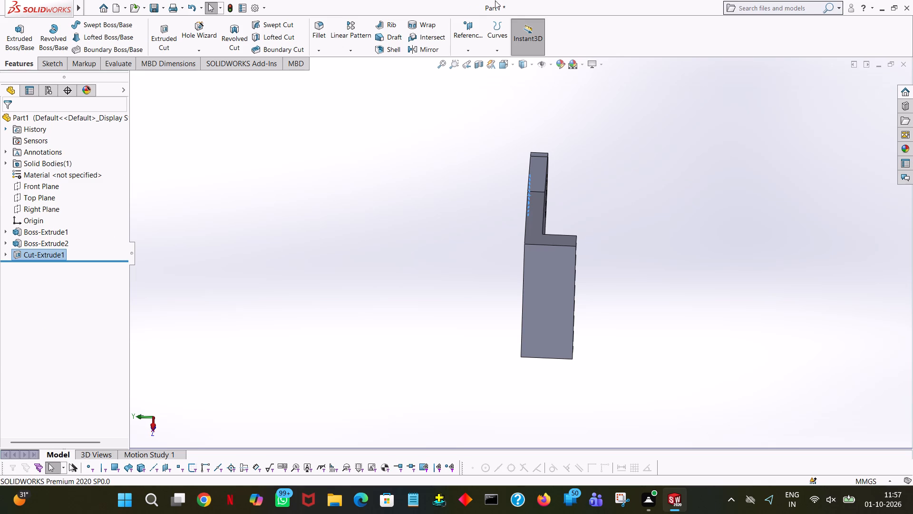
Examine the pin hole, plate and flange of the bracket from all sides.
click(690, 196)
middle_drag(754, 185, 619, 146)
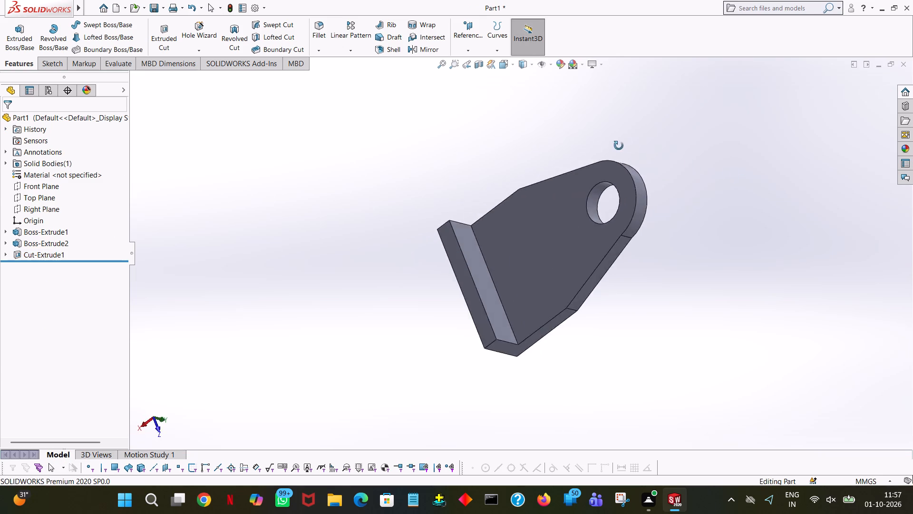
middle_drag(619, 146, 541, 141)
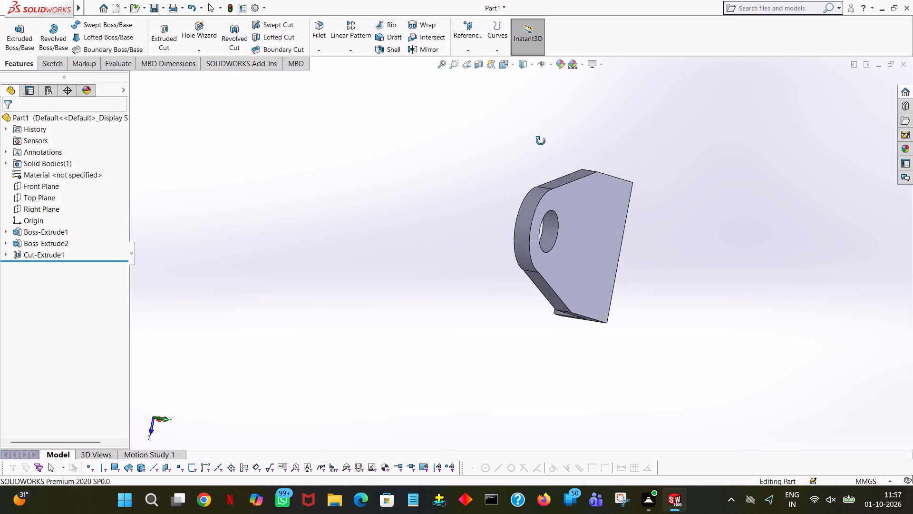
middle_drag(541, 141, 576, 33)
middle_drag(670, 193, 845, 259)
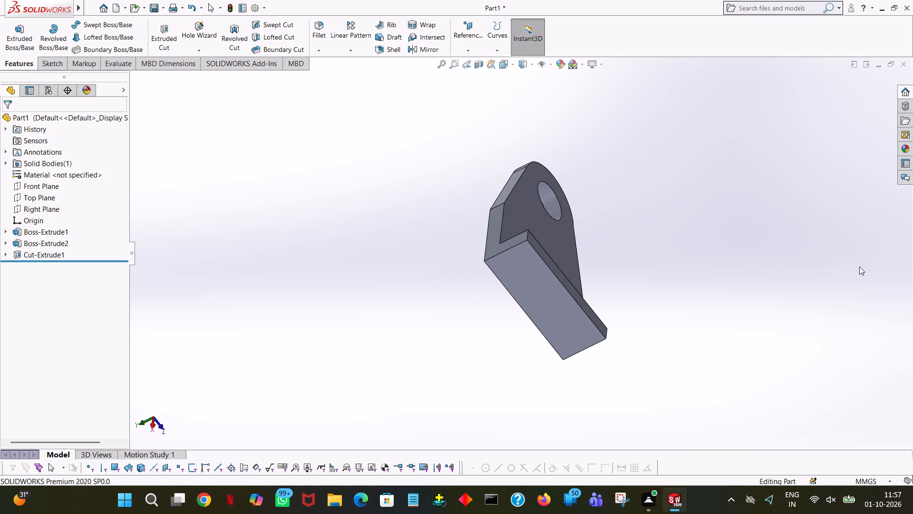
middle_drag(768, 268, 826, 180)
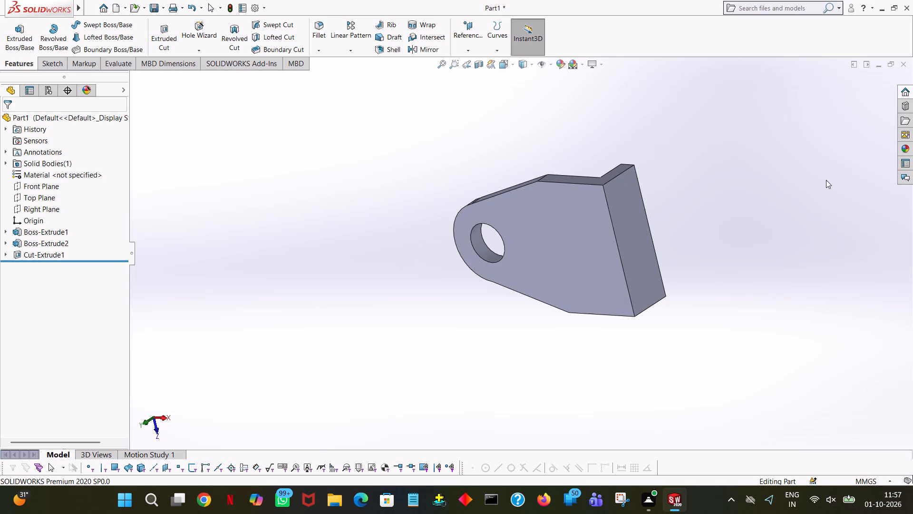
key(ctrl+7)
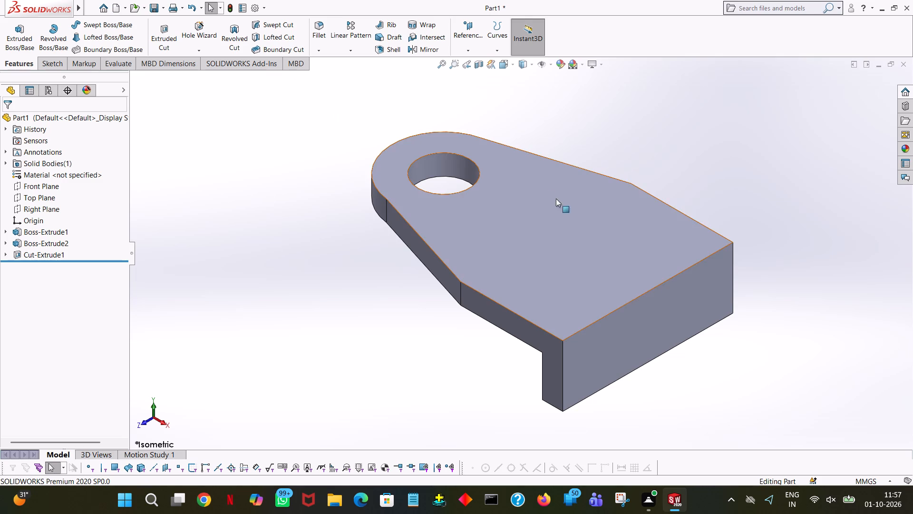
middle_drag(757, 372, 789, 291)
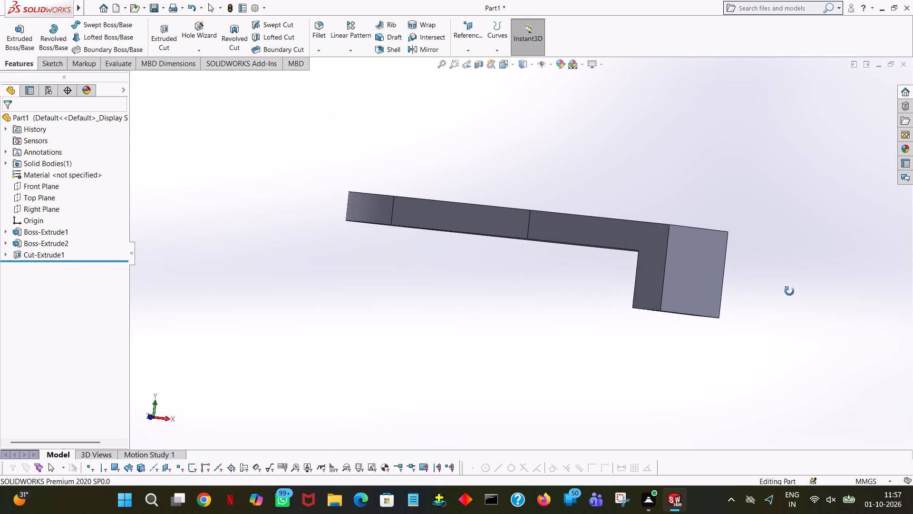
middle_drag(789, 291, 798, 289)
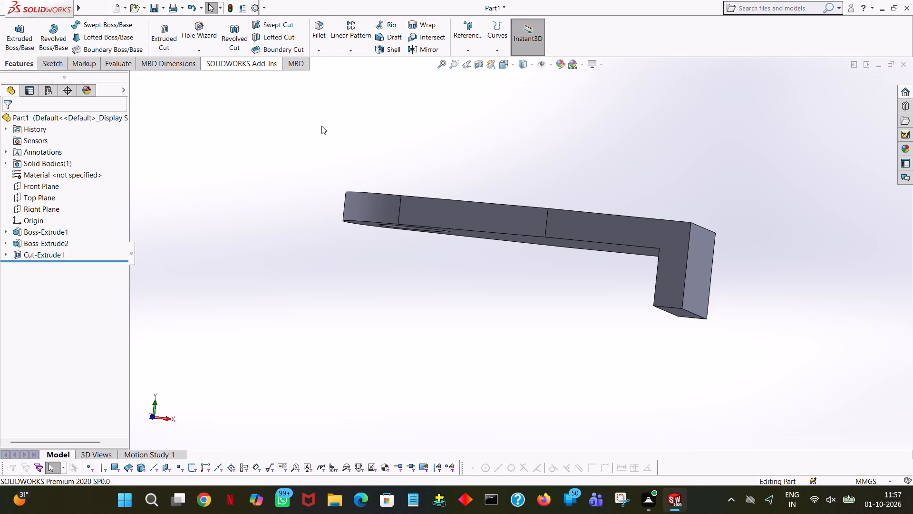
middle_drag(441, 147, 427, 303)
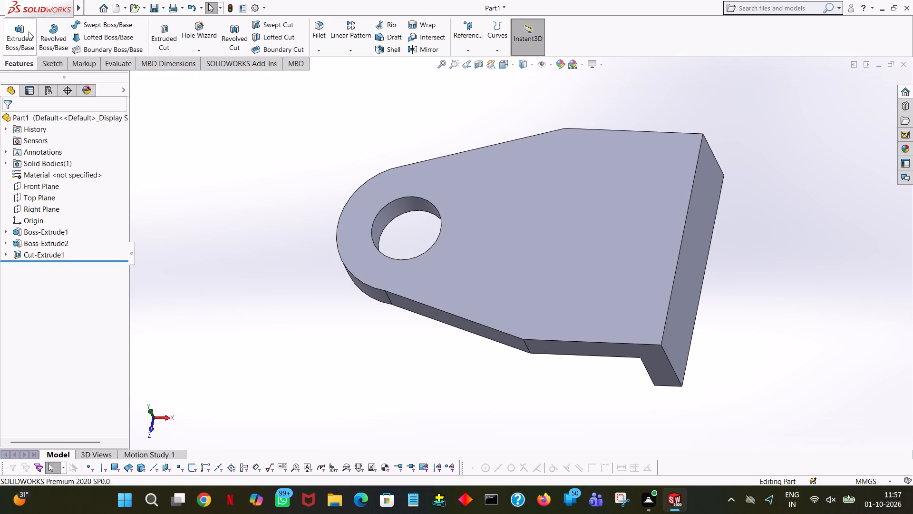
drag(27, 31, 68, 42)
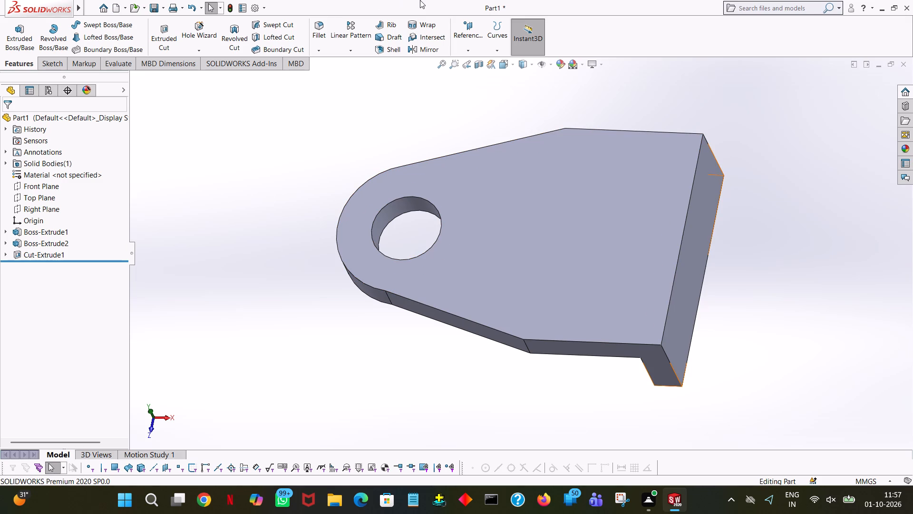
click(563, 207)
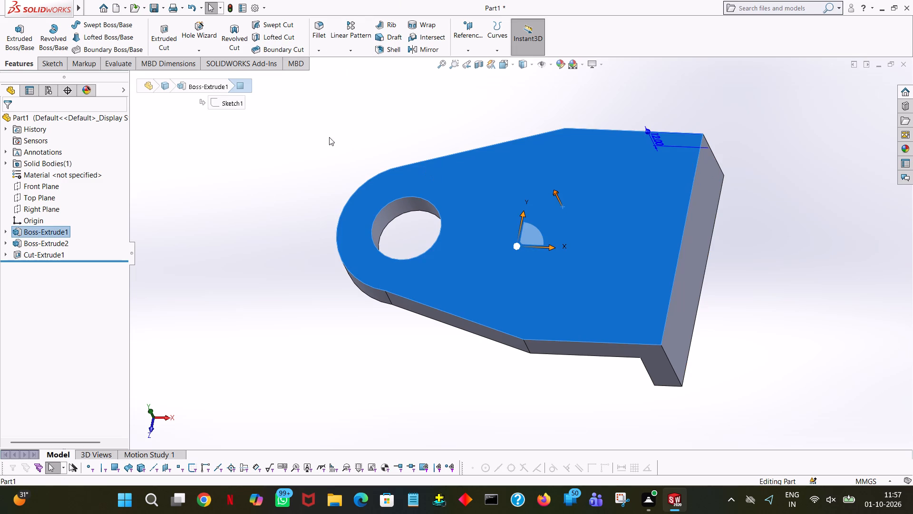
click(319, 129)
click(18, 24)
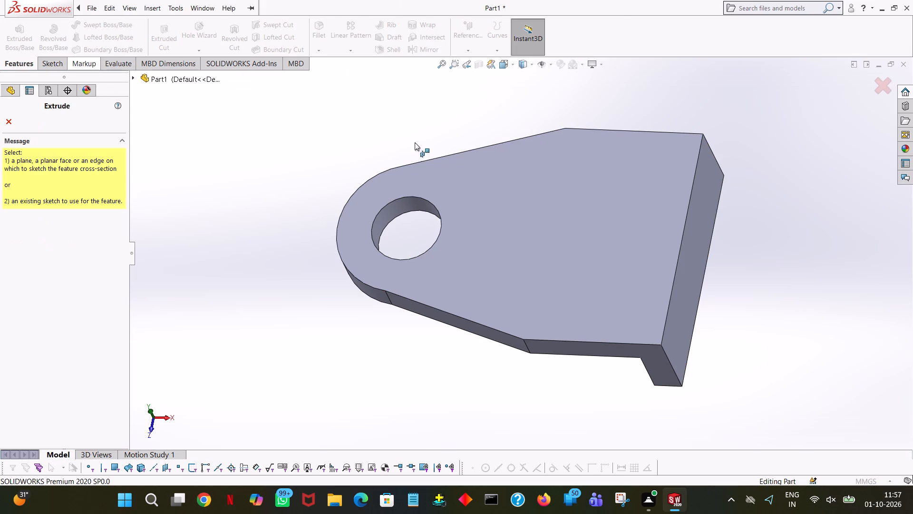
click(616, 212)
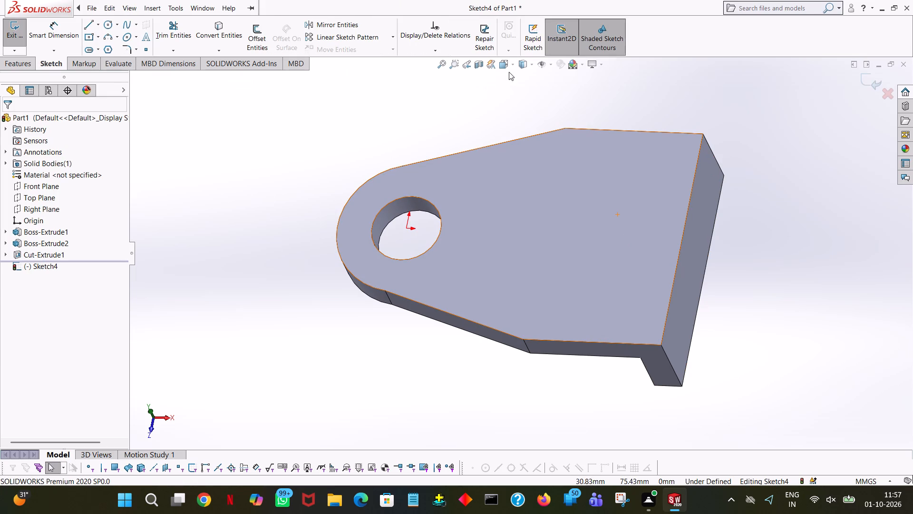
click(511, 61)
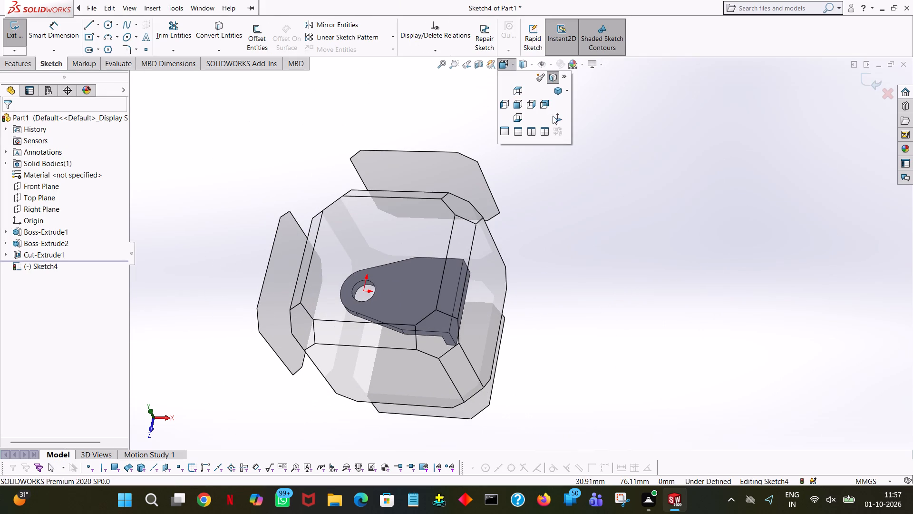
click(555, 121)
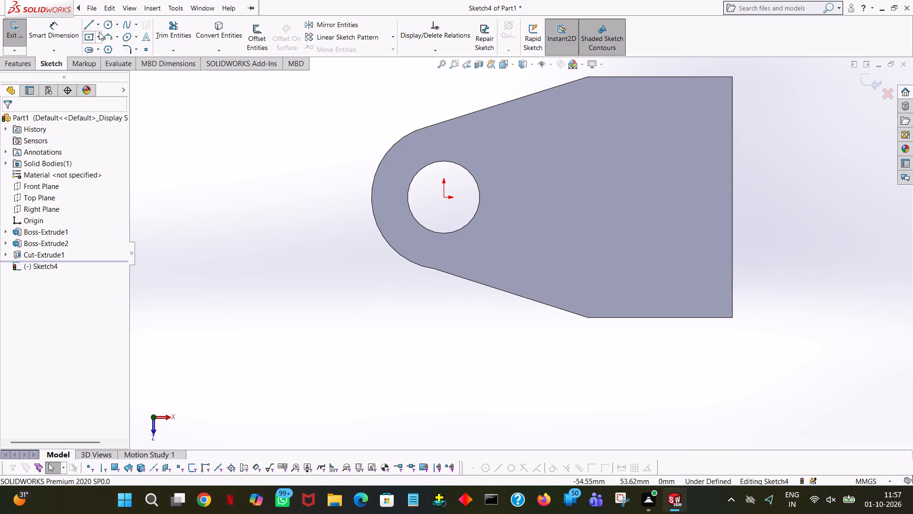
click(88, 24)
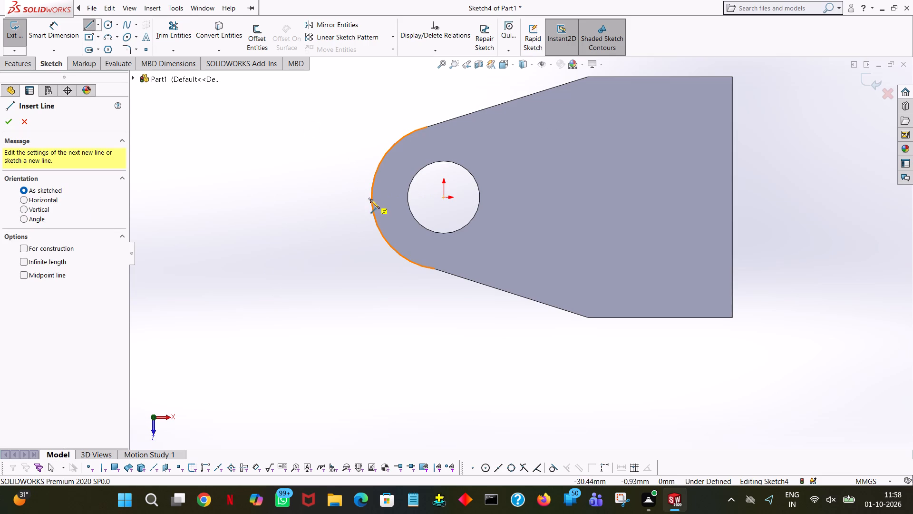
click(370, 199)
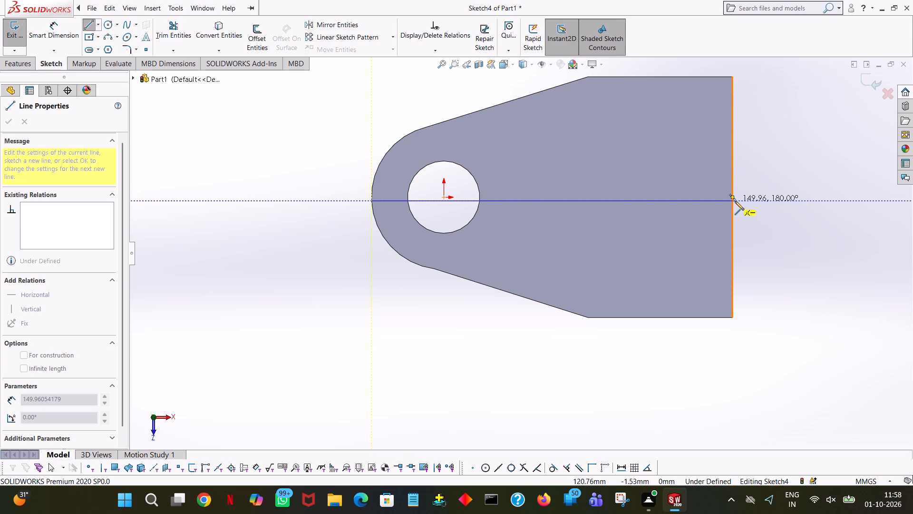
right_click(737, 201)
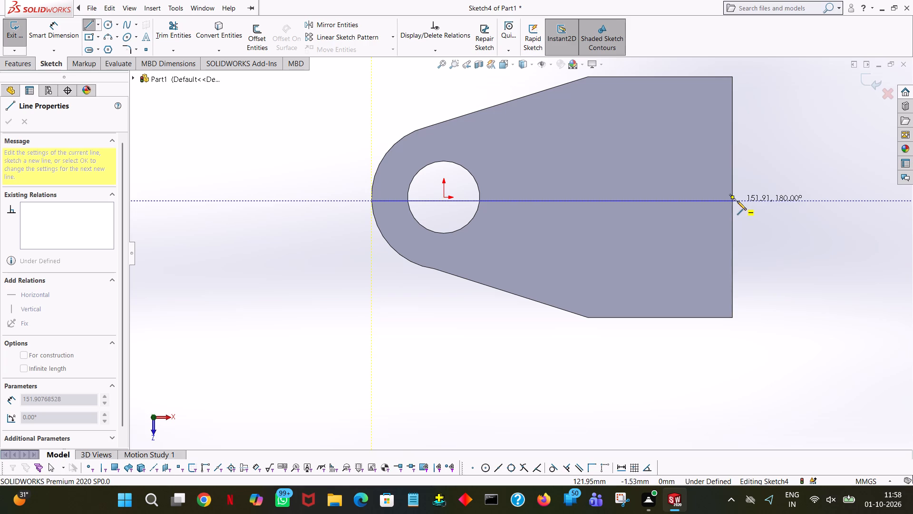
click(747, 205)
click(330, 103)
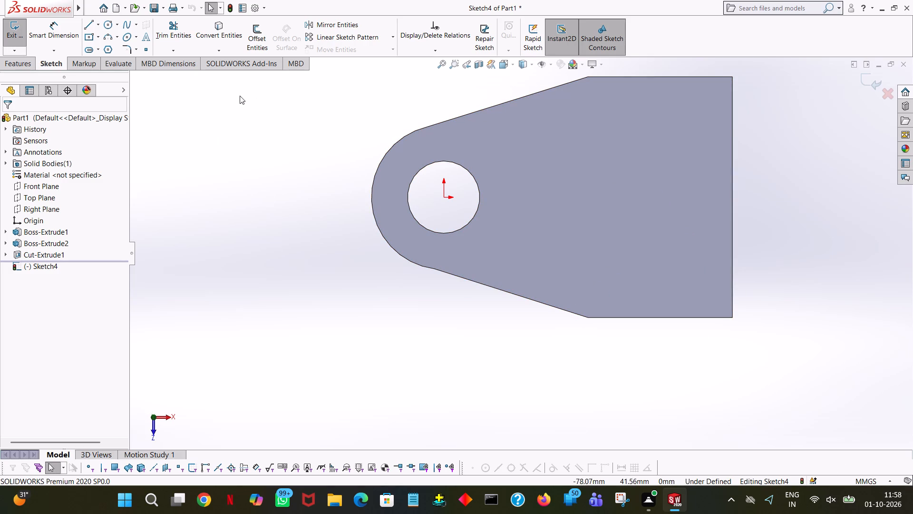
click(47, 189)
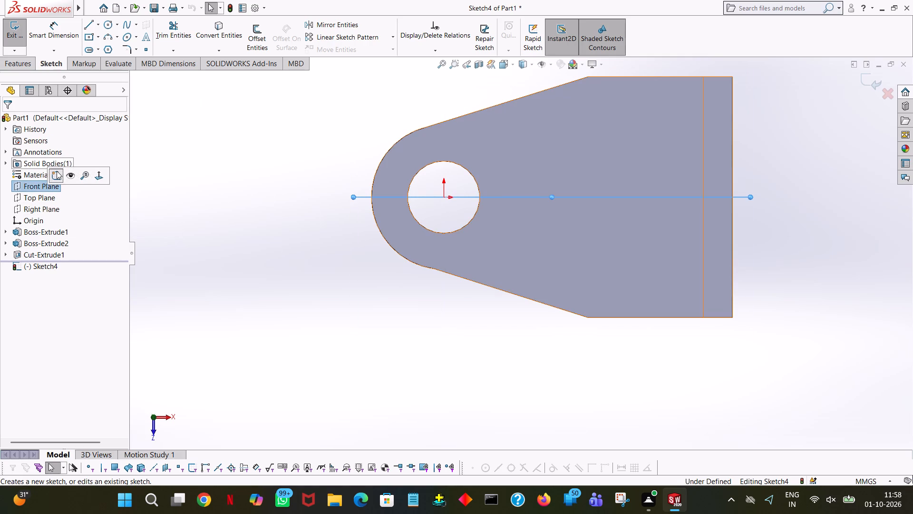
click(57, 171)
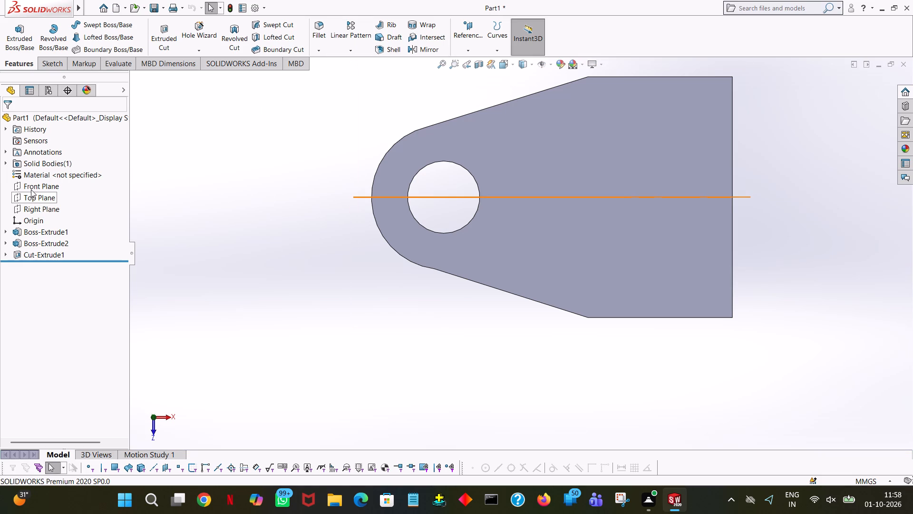
Start a sketch on the Front Plane and view it face-on, with room above the plate.
click(40, 181)
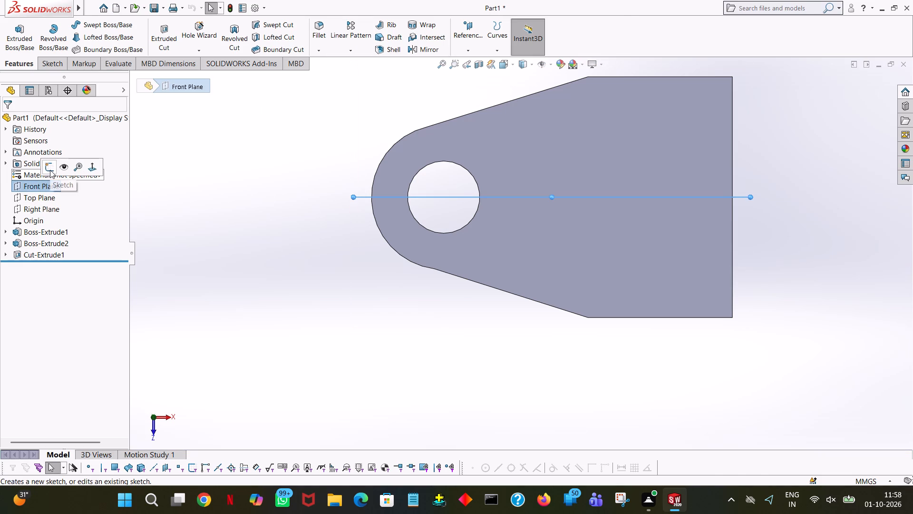
click(50, 170)
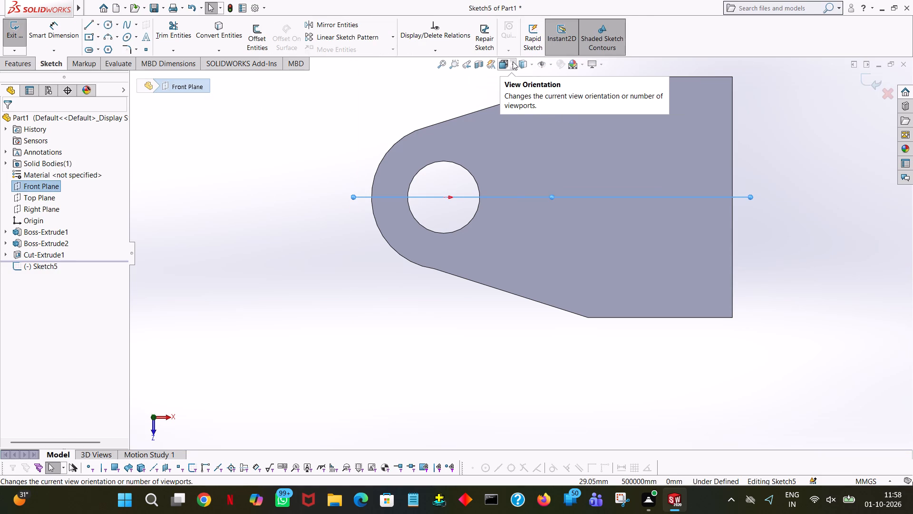
click(513, 61)
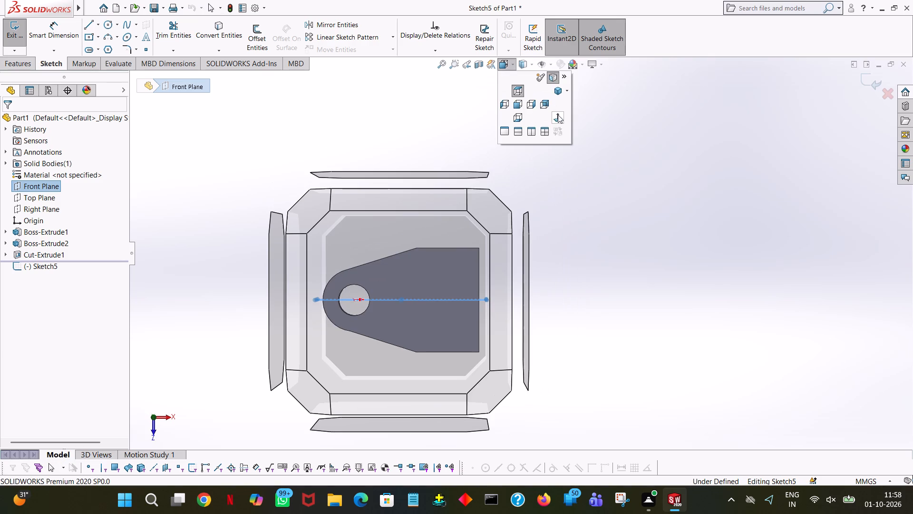
click(558, 115)
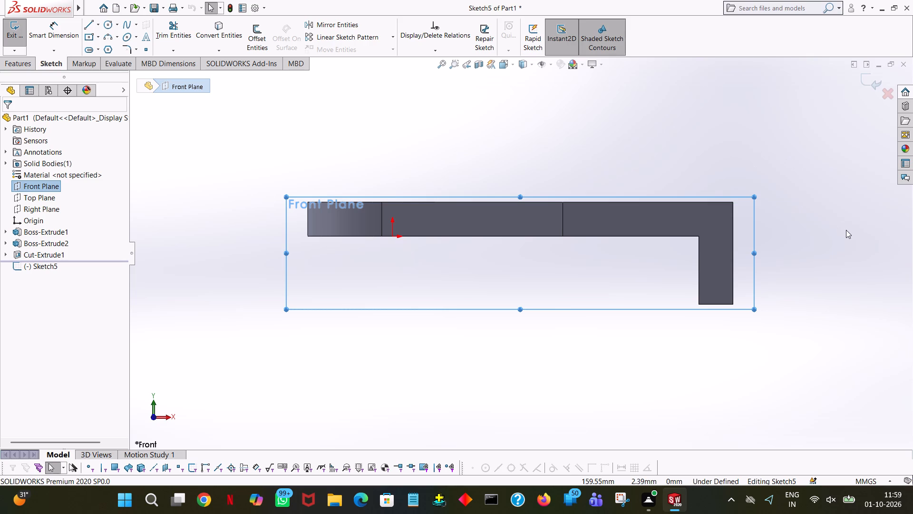
click(448, 129)
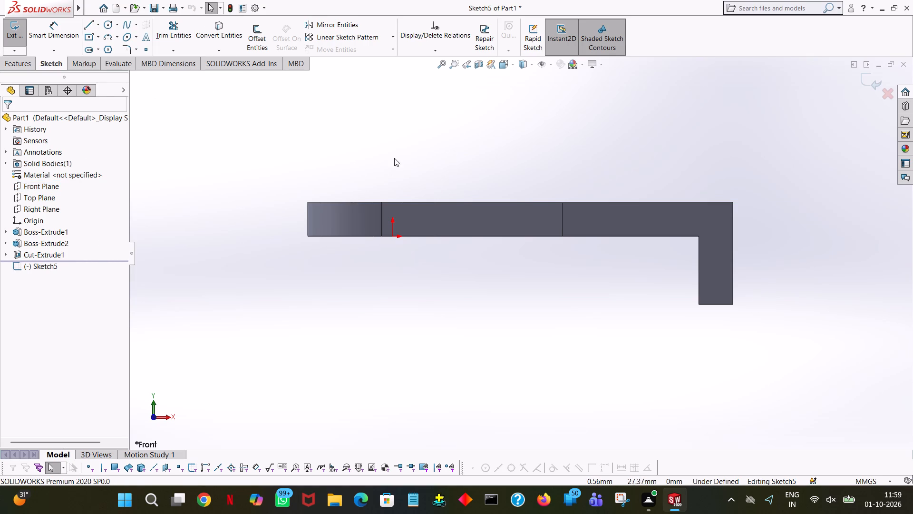
ctrl+middle_drag(465, 133, 408, 213)
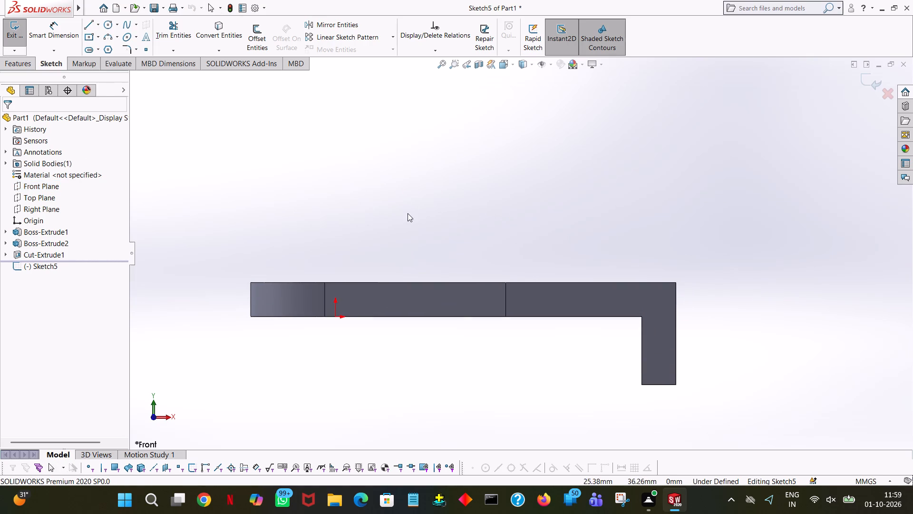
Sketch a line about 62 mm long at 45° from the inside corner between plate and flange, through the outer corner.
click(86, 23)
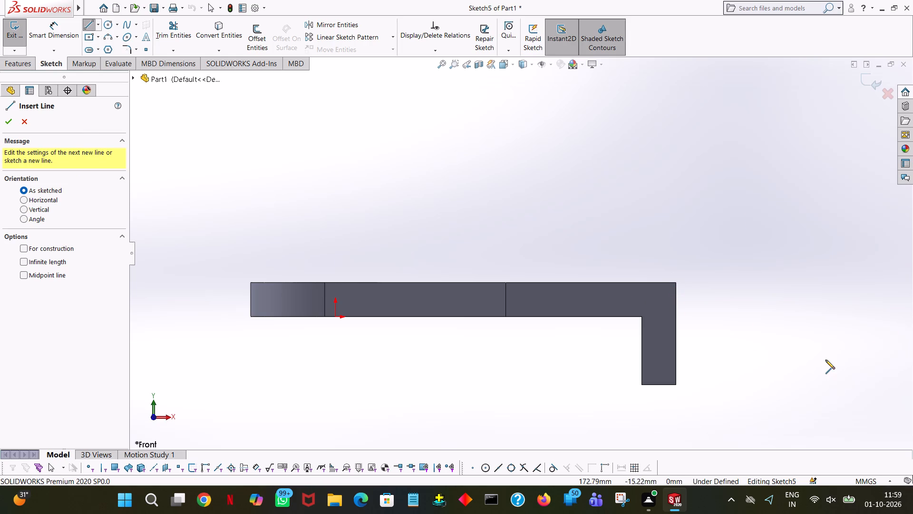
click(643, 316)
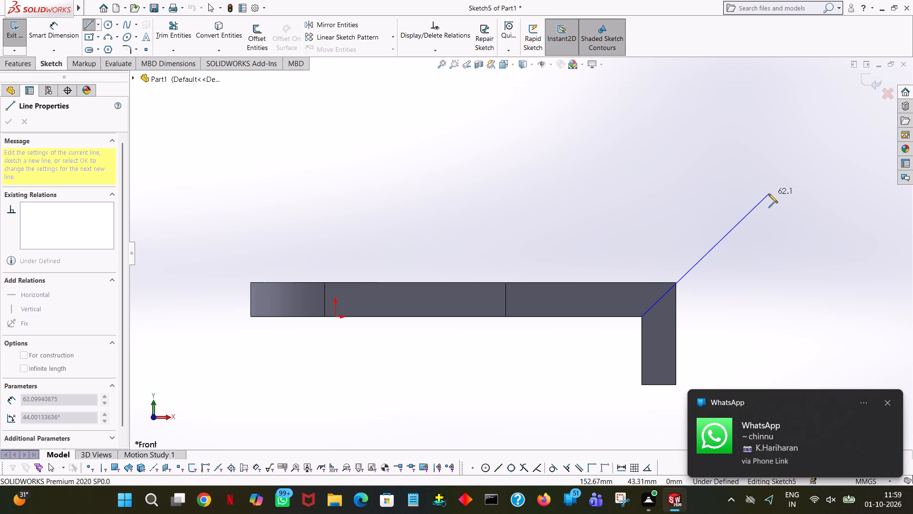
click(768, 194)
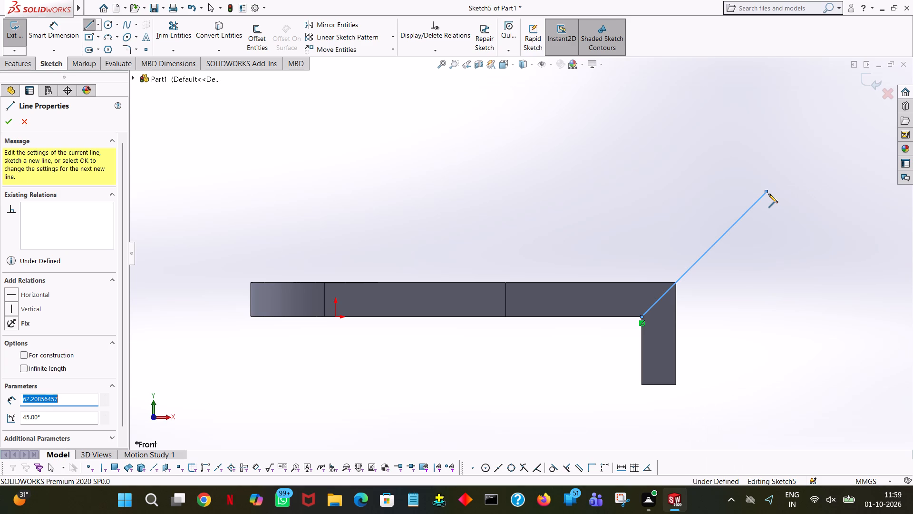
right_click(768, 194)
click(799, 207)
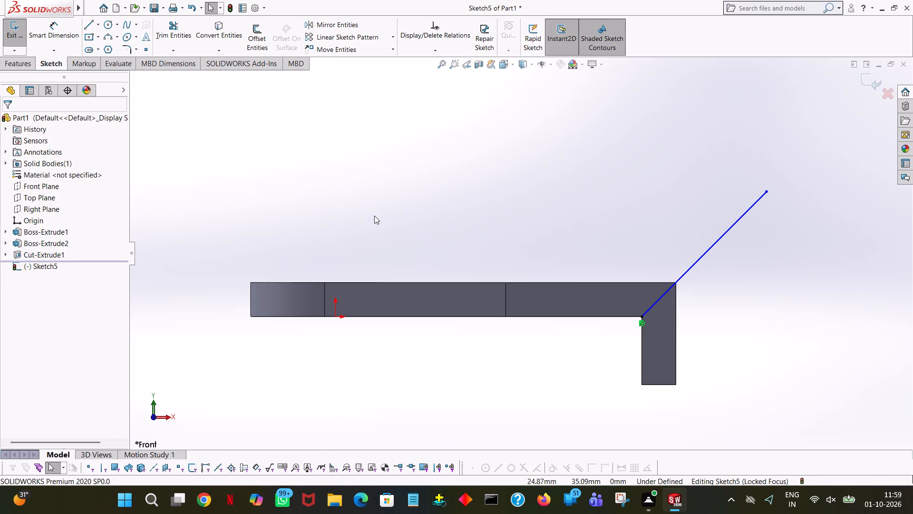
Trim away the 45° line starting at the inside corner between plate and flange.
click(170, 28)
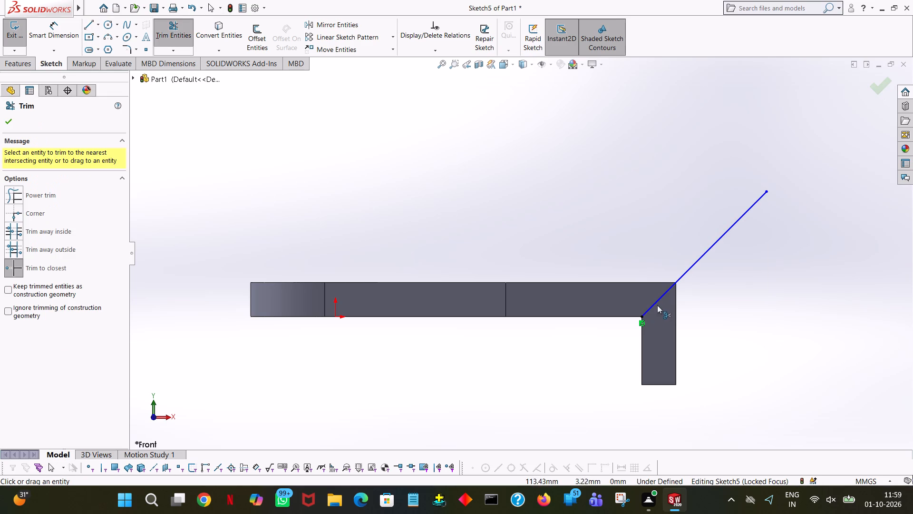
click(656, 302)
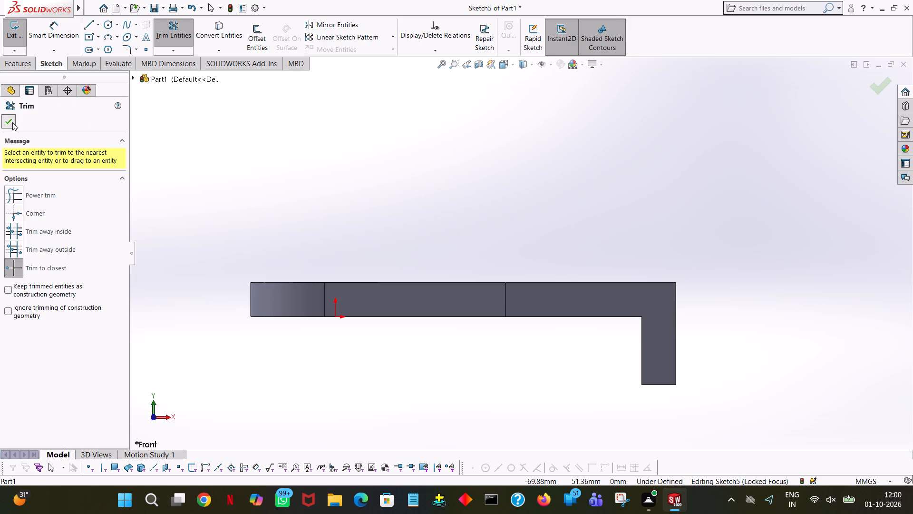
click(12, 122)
Sketch a line about 47 mm long, rising outward at about 43° from the bracket's upper outer corner above the flange.
click(88, 27)
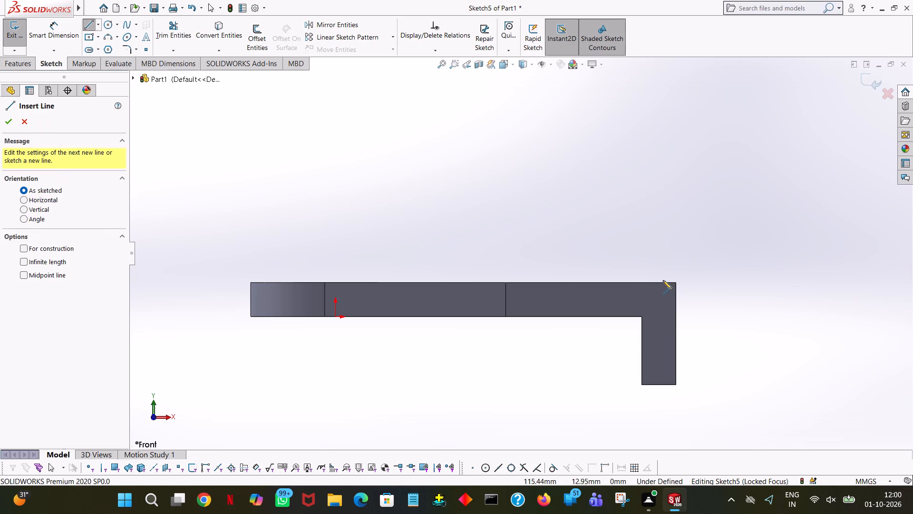
click(675, 283)
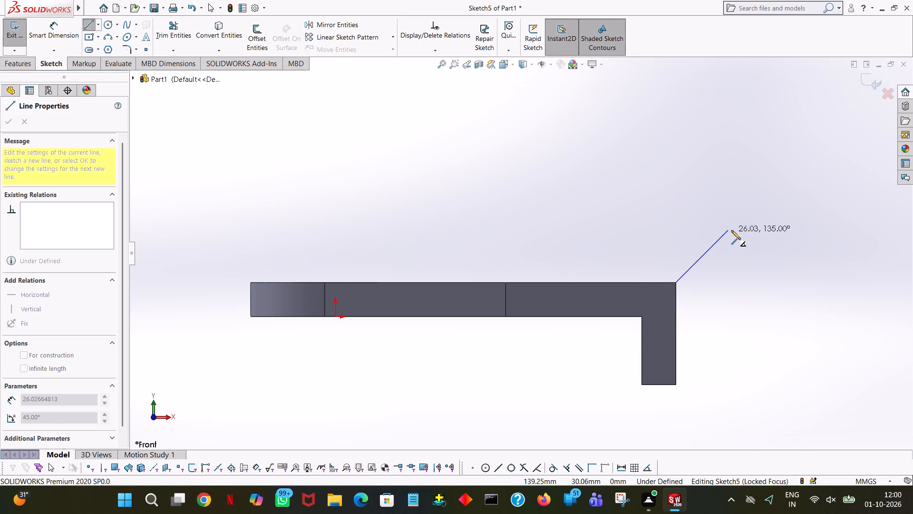
click(775, 191)
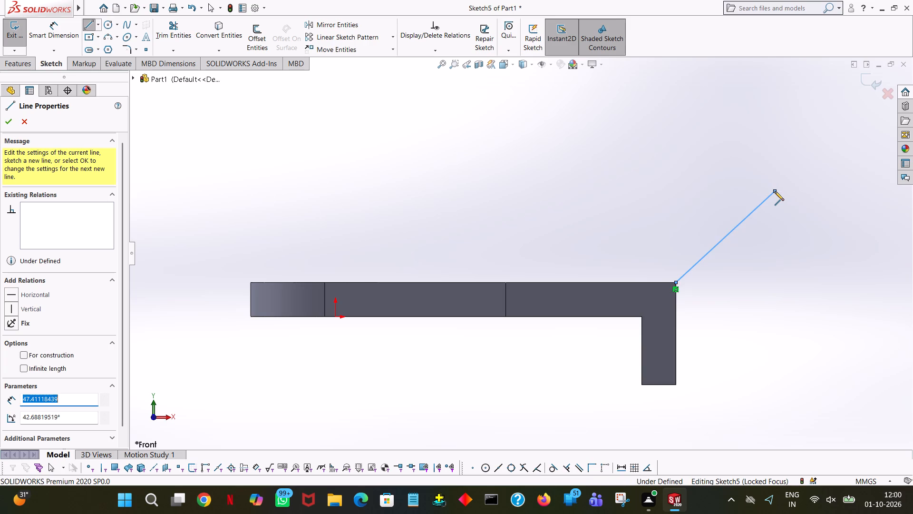
right_click(775, 191)
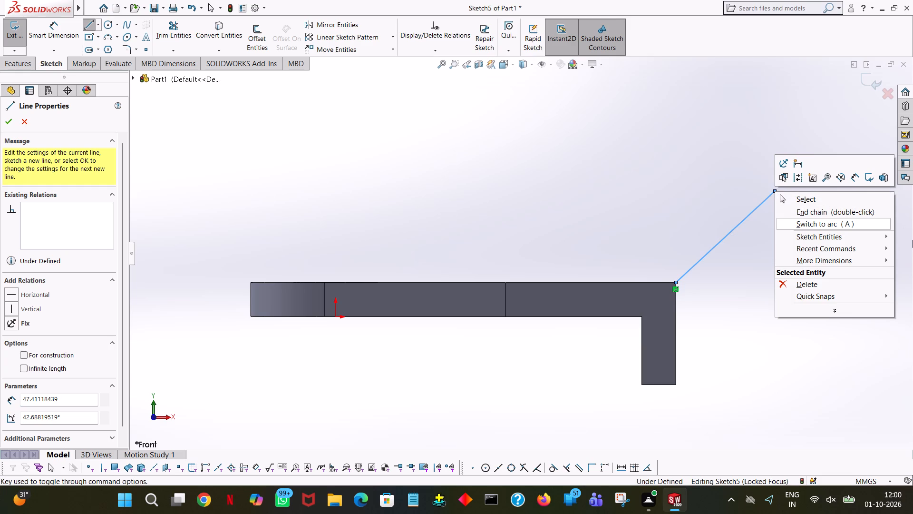
right_click(612, 208)
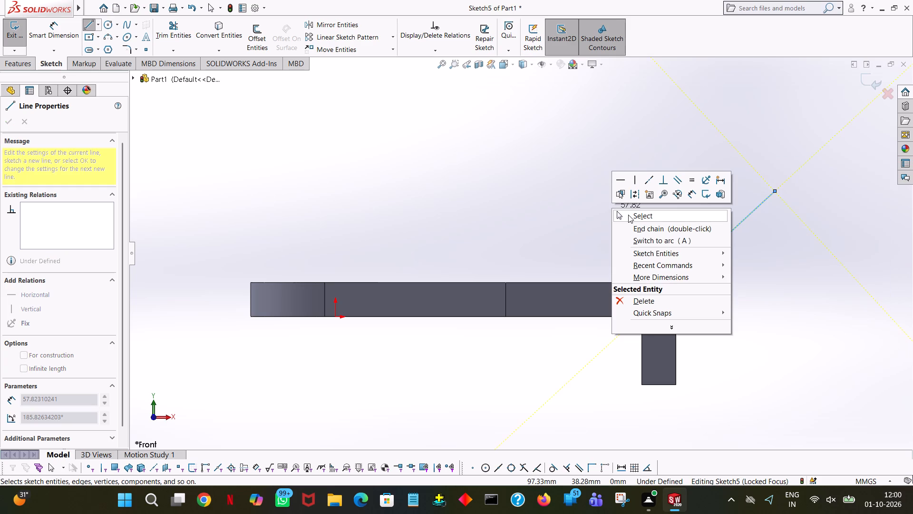
right_click(628, 215)
click(628, 215)
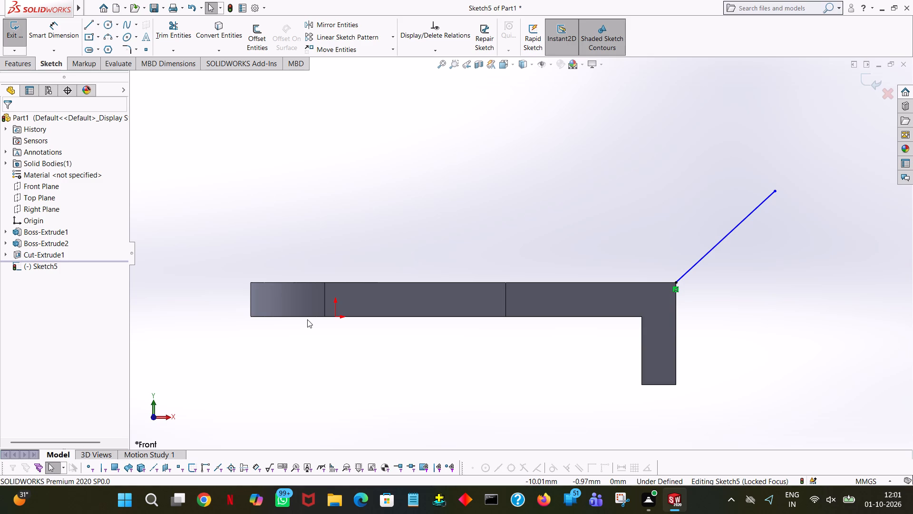
Sketch a line about 18 mm long sloping down and outward at 315° from the upper end of the rising line.
click(90, 25)
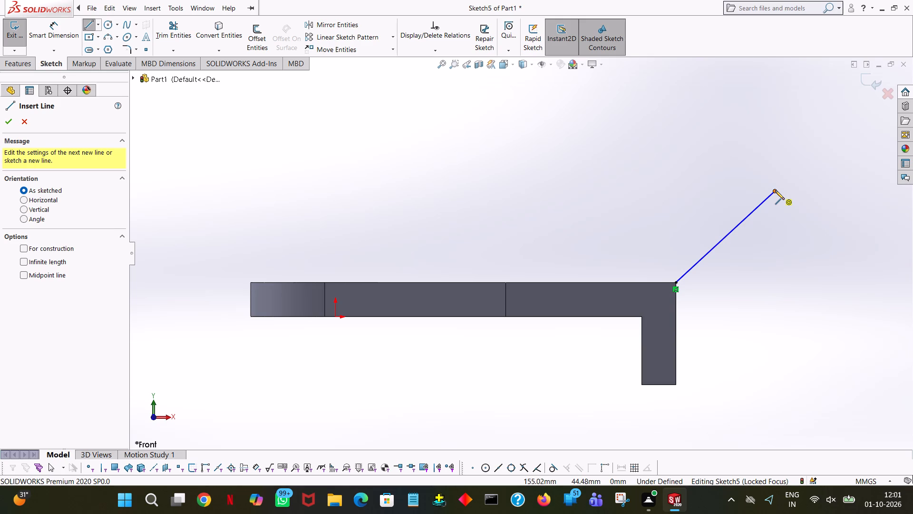
click(775, 190)
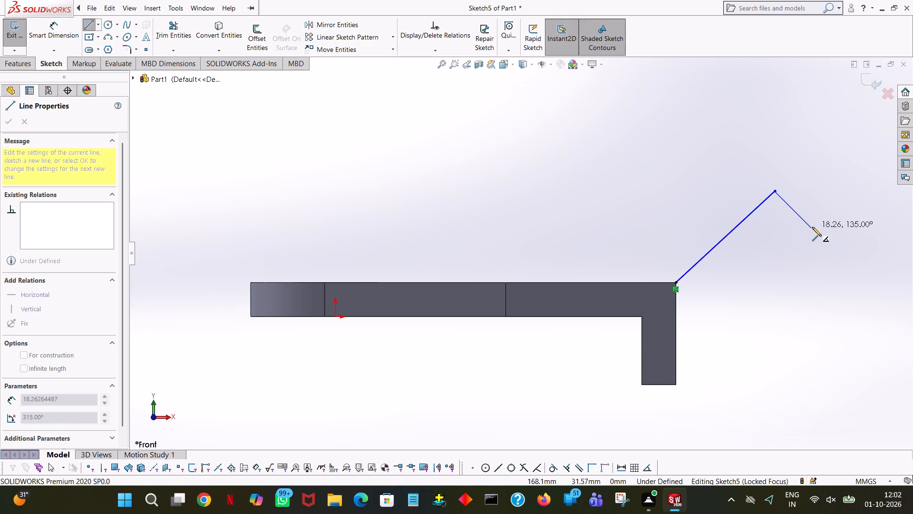
click(812, 227)
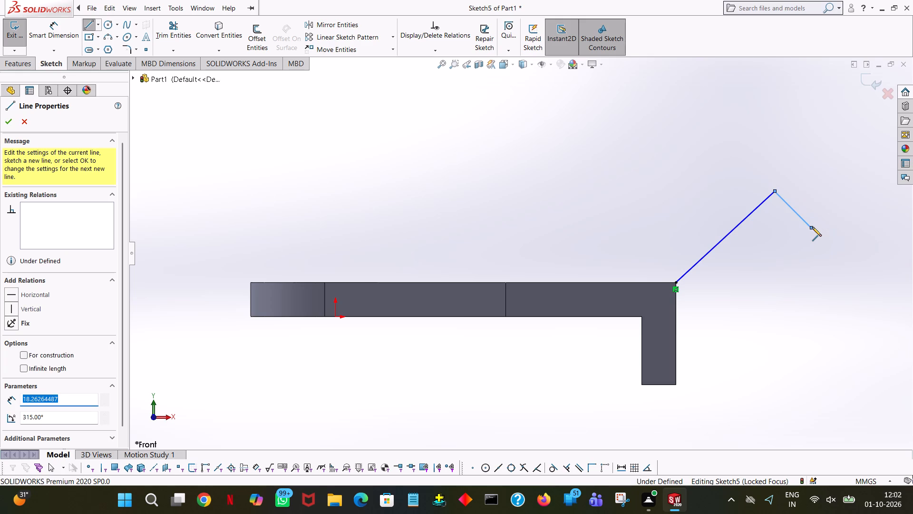
right_click(812, 227)
click(829, 236)
Set the length of the downward-sloping line to 40 mm.
click(805, 224)
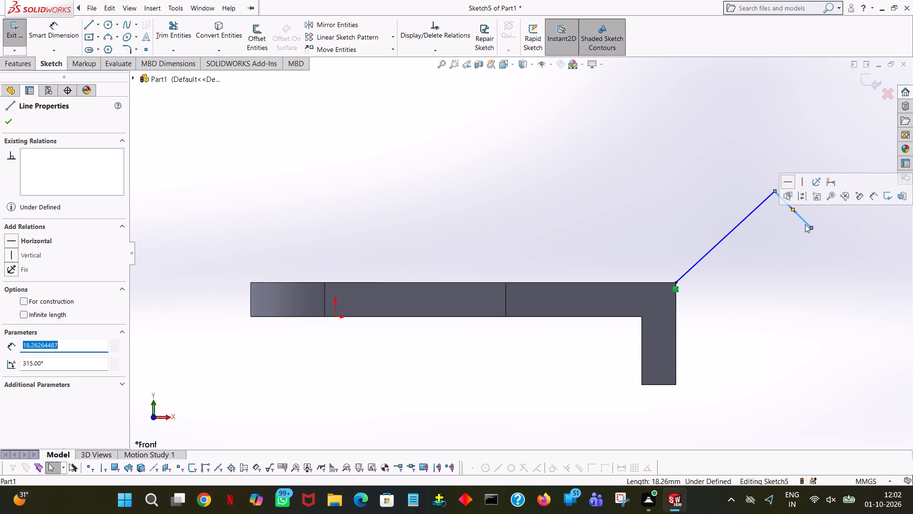
key(4)
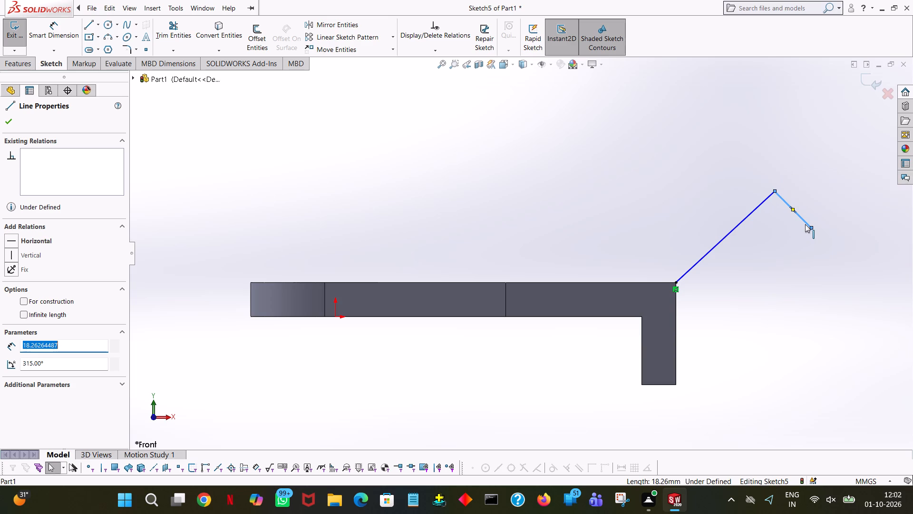
key(0)
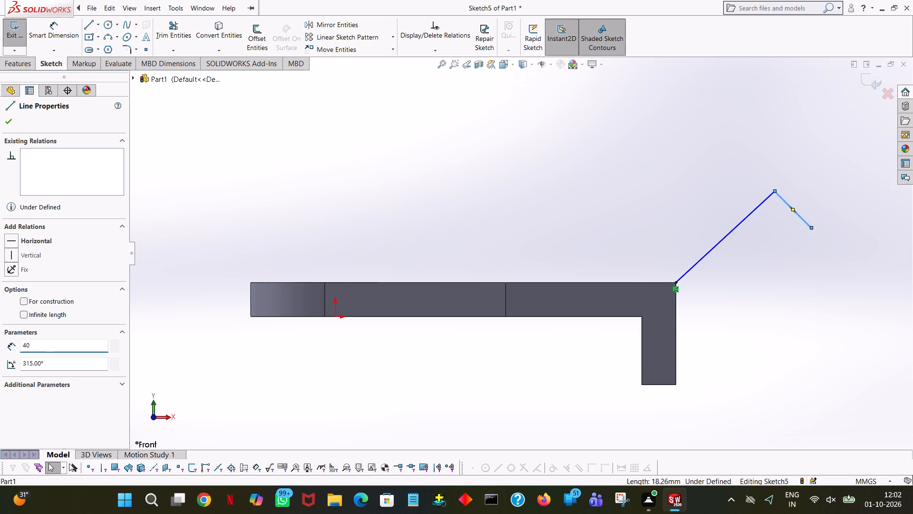
key(Return)
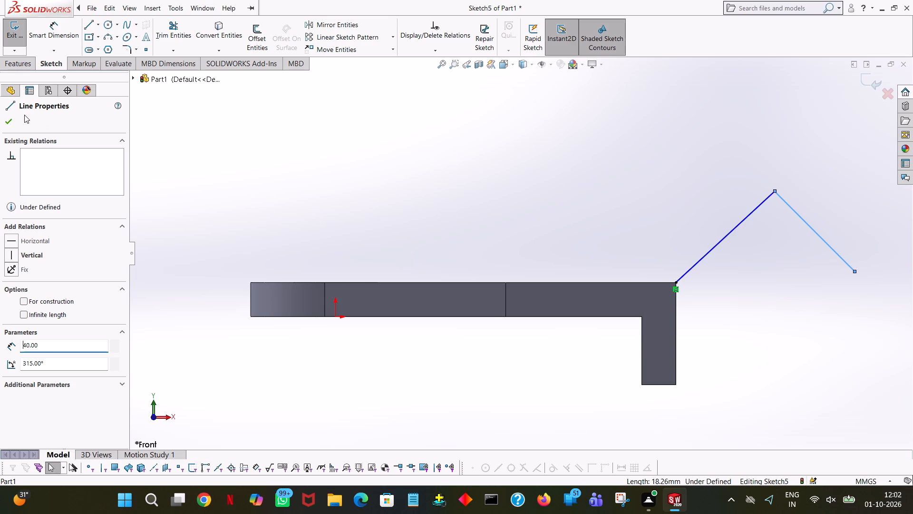
click(12, 117)
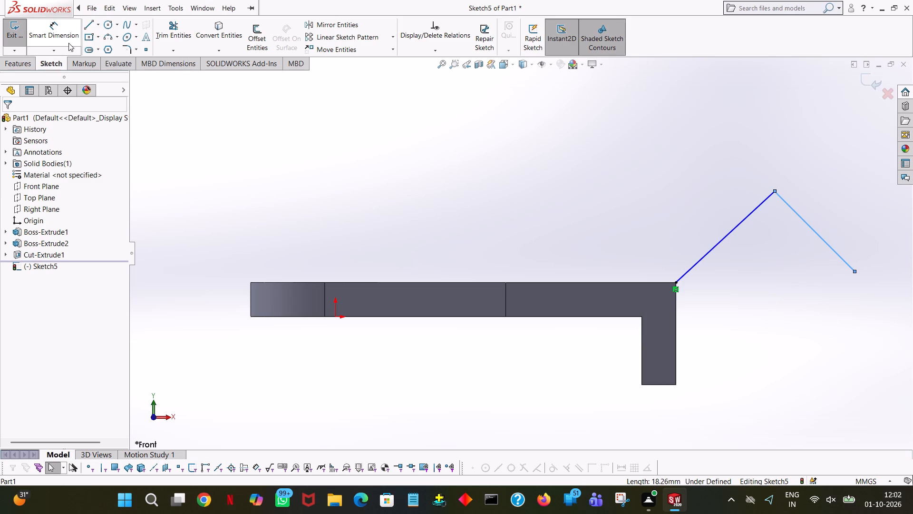
Add an 8 mm line perpendicular to the 40 mm line from its lower end, directed back toward the bracket.
click(89, 23)
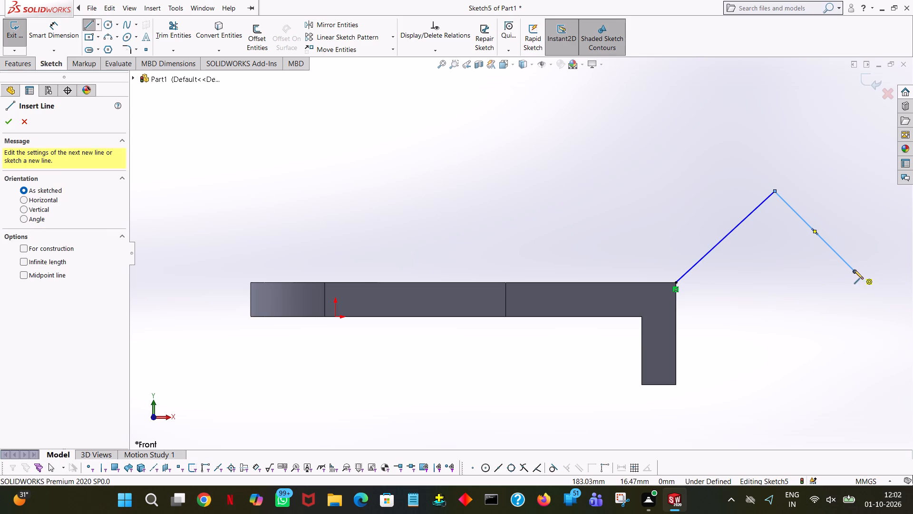
click(853, 270)
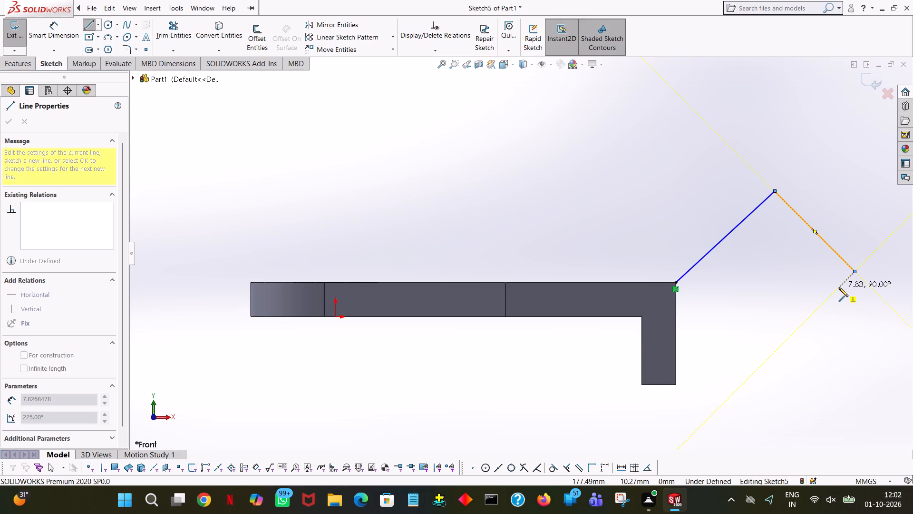
click(839, 287)
key(8)
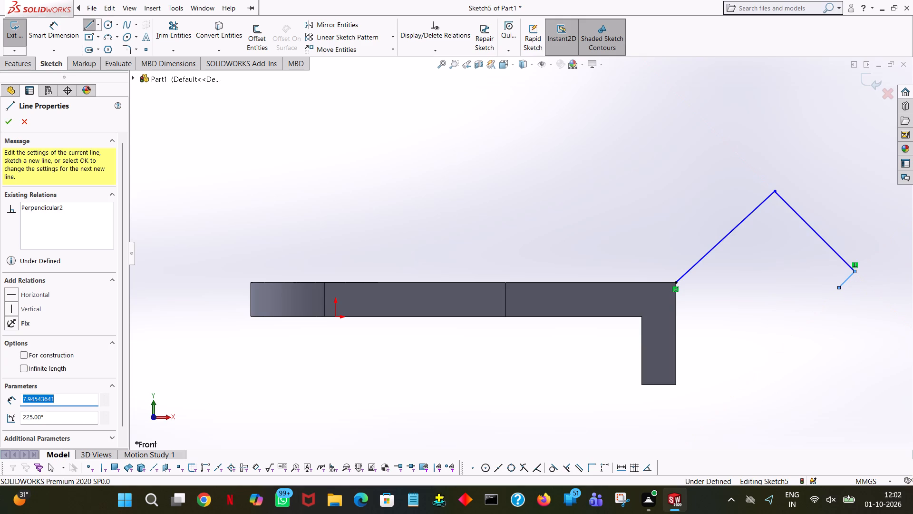
key(Return)
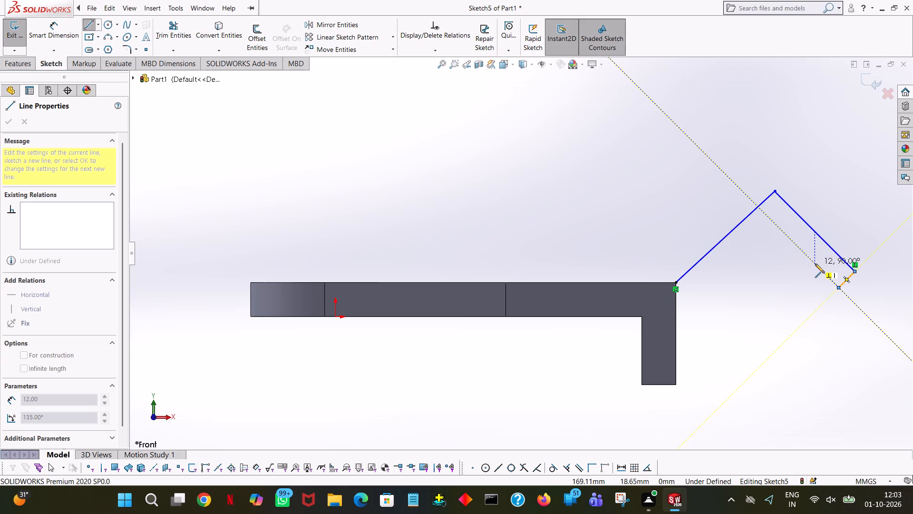
Sketch a line about 12 mm long at 135°, perpendicular to the 8 mm line from its free end, and end the chain.
click(815, 264)
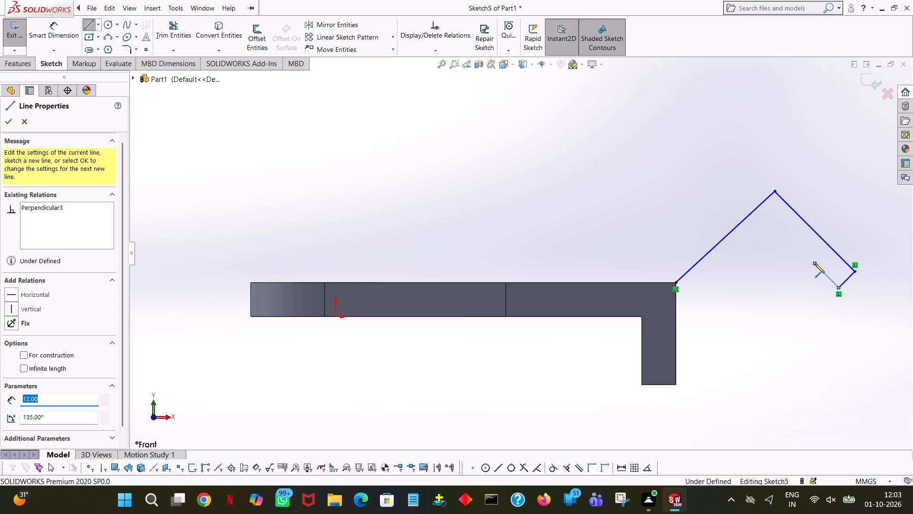
right_click(815, 264)
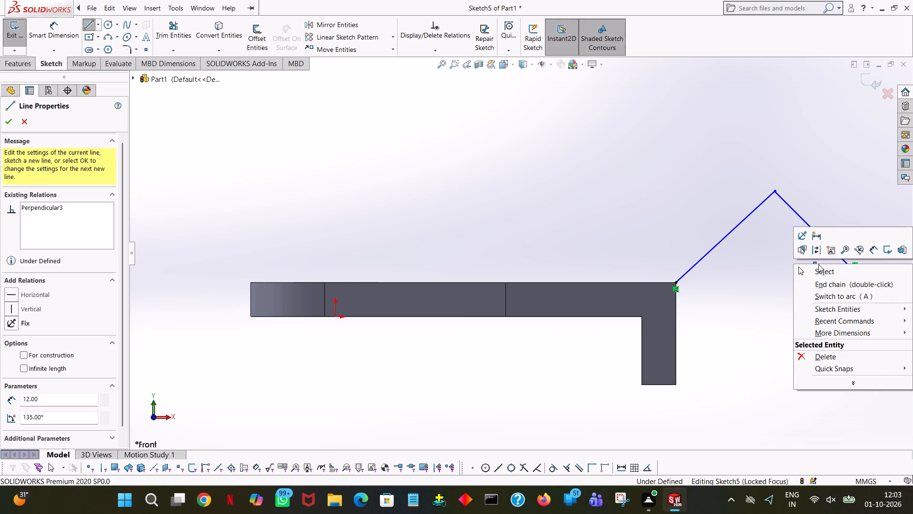
click(826, 274)
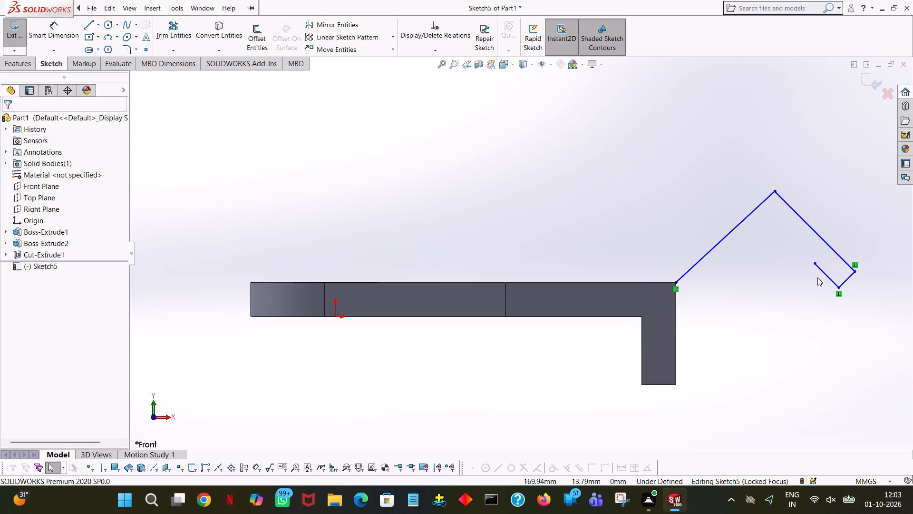
click(86, 22)
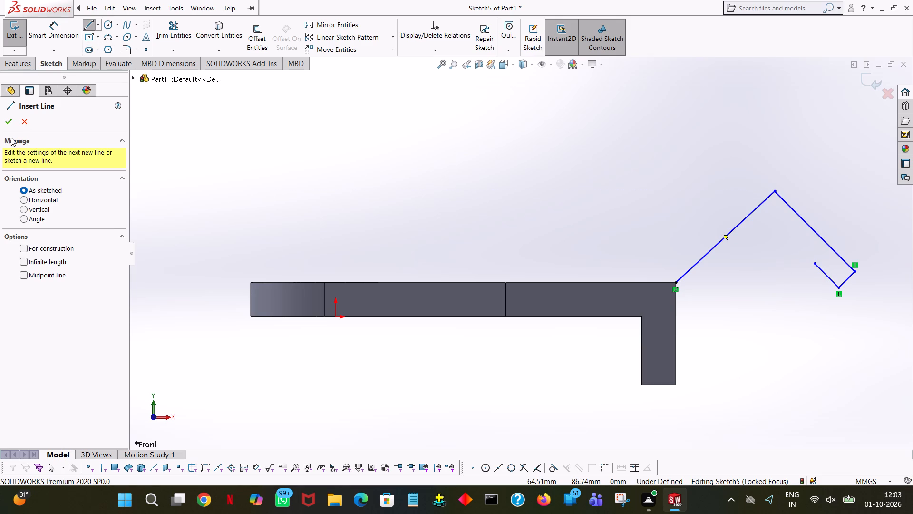
click(22, 120)
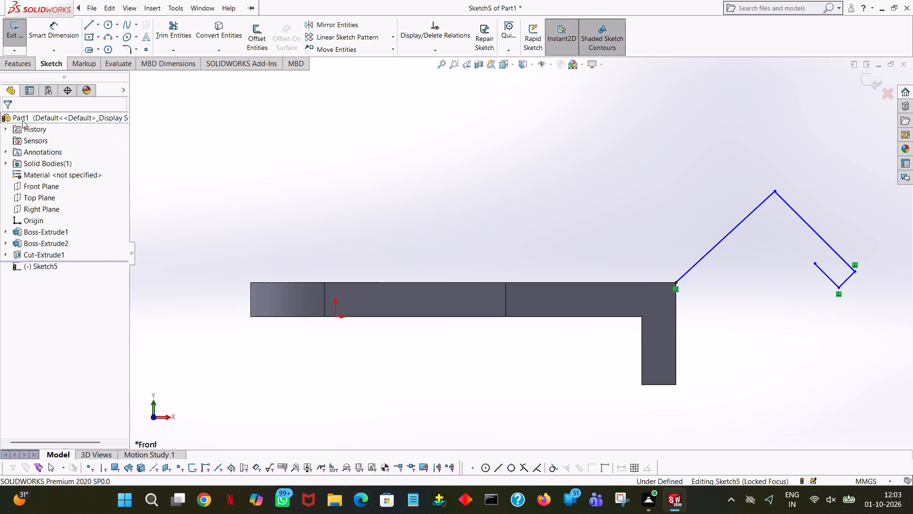
Dimension the rising line from the bracket's upper outer corner and set its length to 35 mm.
click(406, 152)
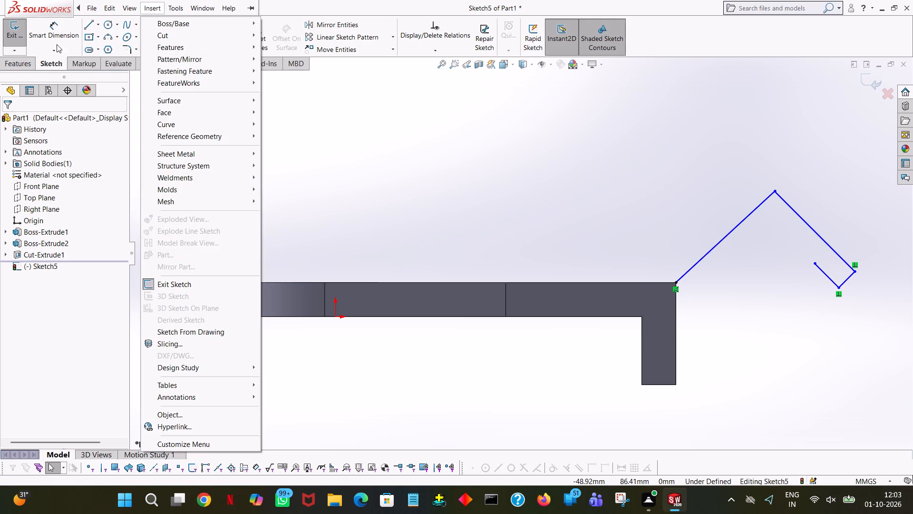
click(54, 37)
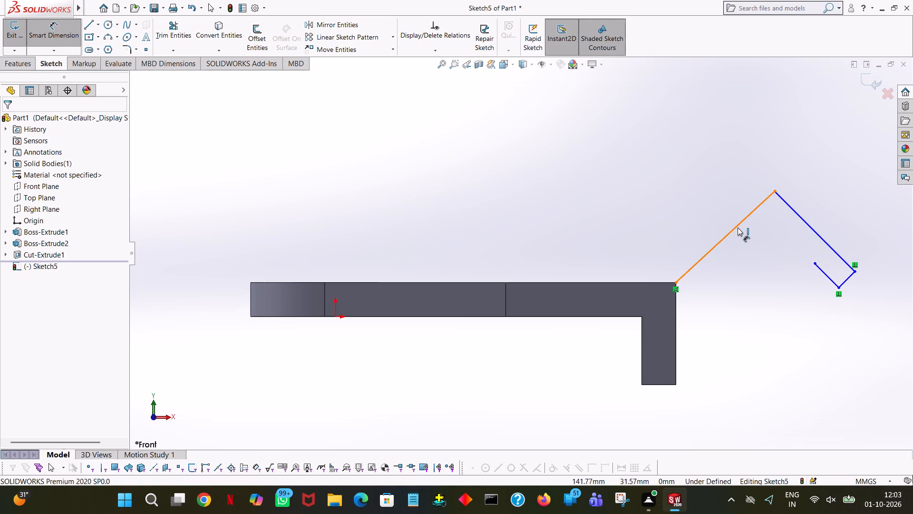
click(738, 227)
click(505, 169)
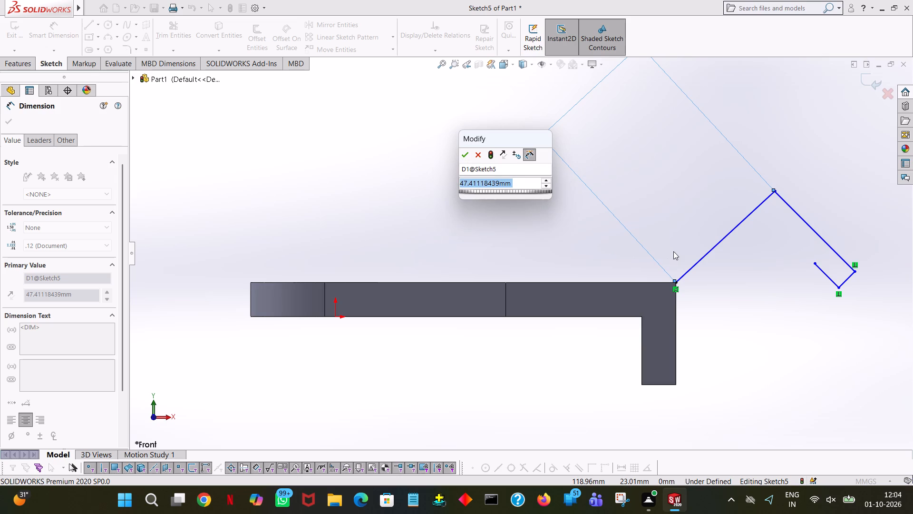
text(35)
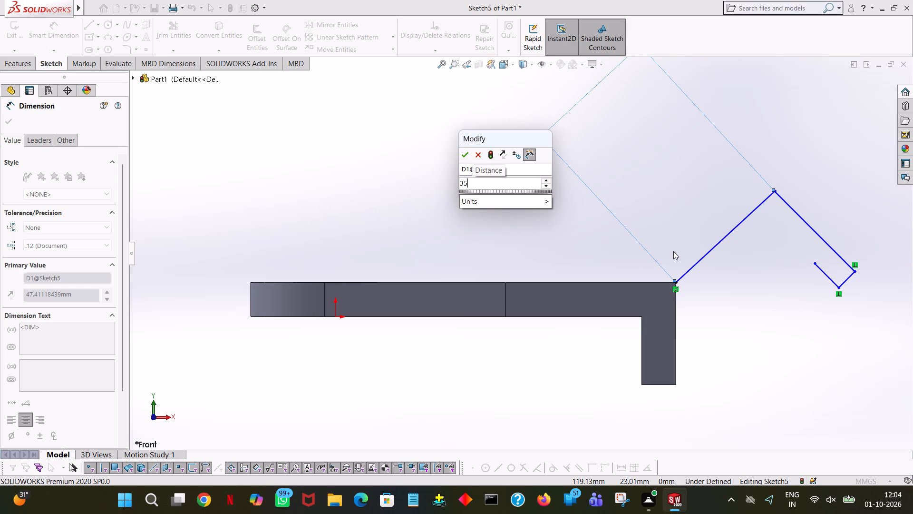
key(Return)
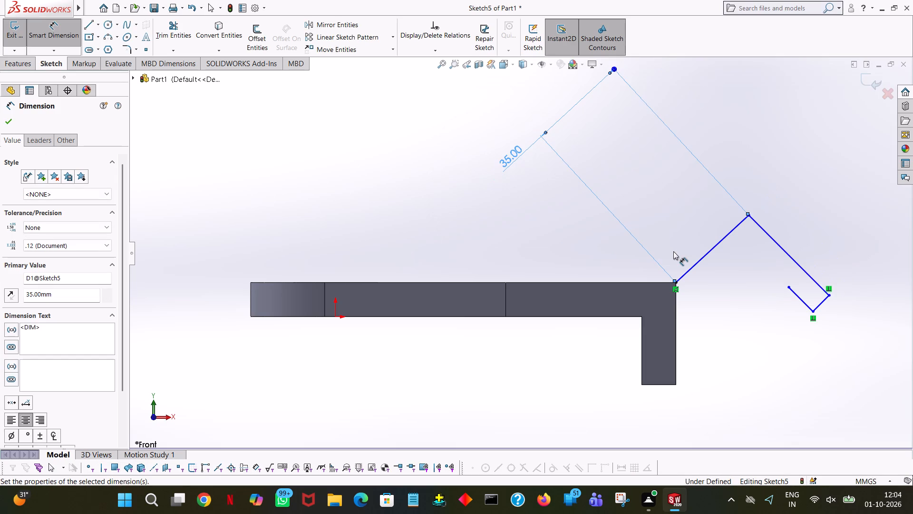
click(380, 160)
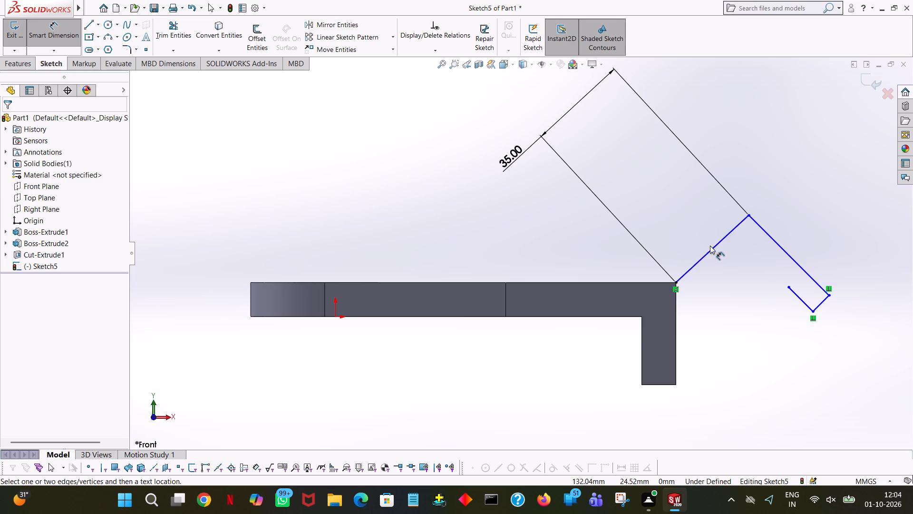
Dimension the distance between the 35 mm rising line and the sketch origin, accepting the value as it is.
click(709, 252)
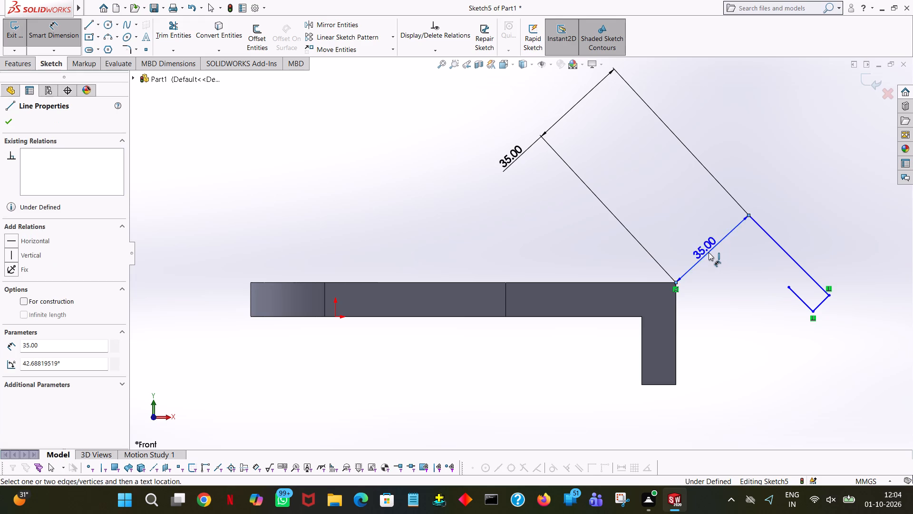
click(335, 318)
click(314, 219)
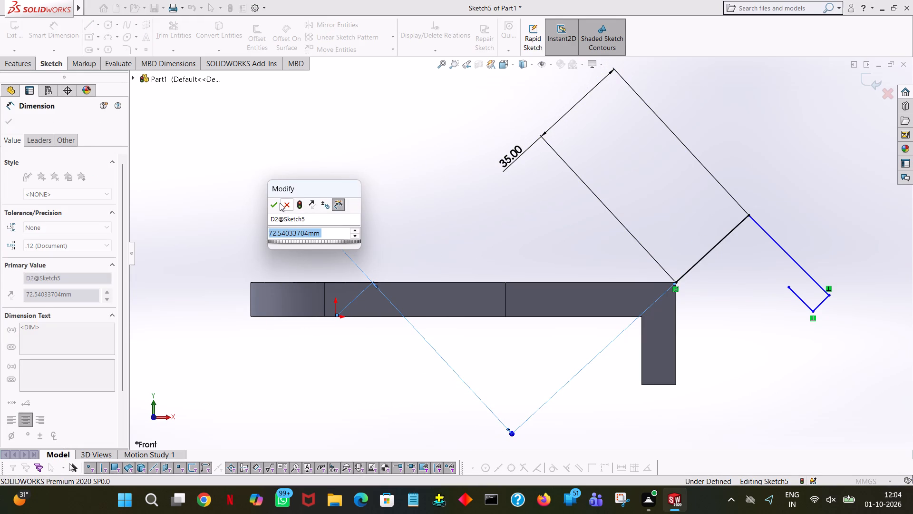
click(271, 204)
click(567, 240)
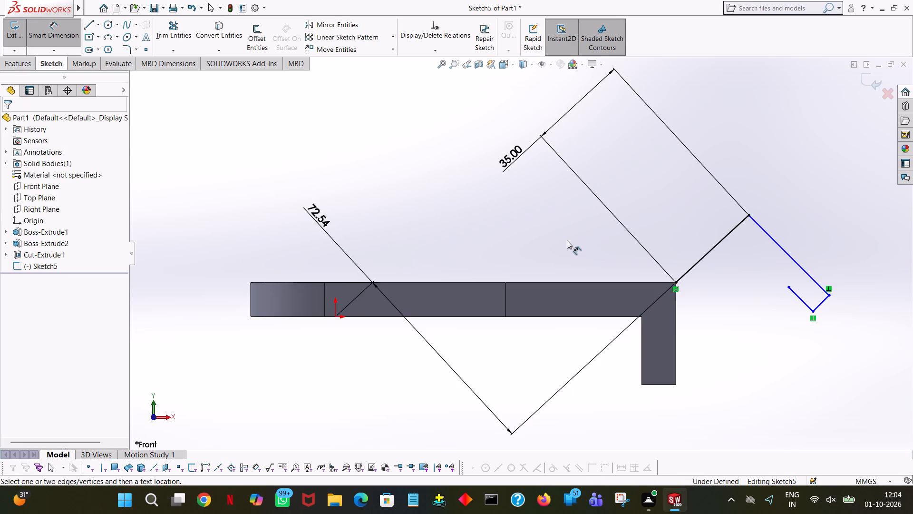
Sketch an 8 mm line from the upper end of the rising line, running back down along it.
click(87, 20)
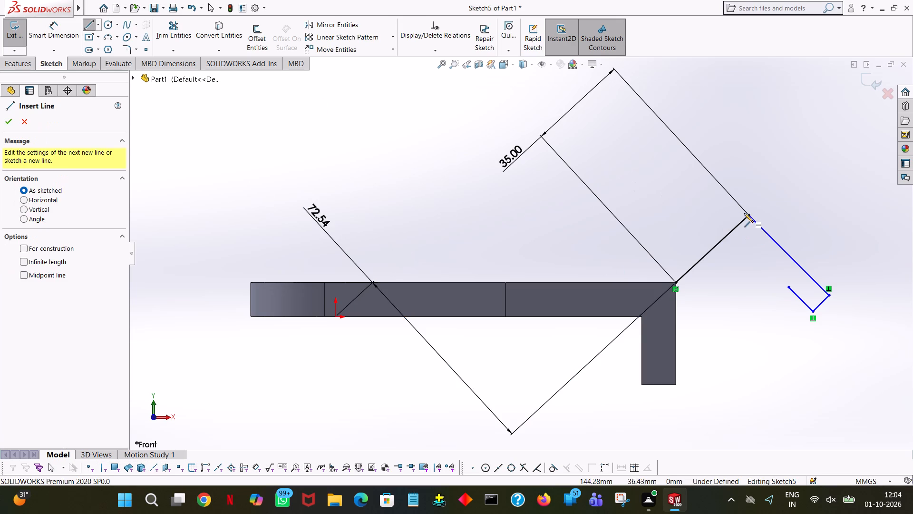
click(748, 214)
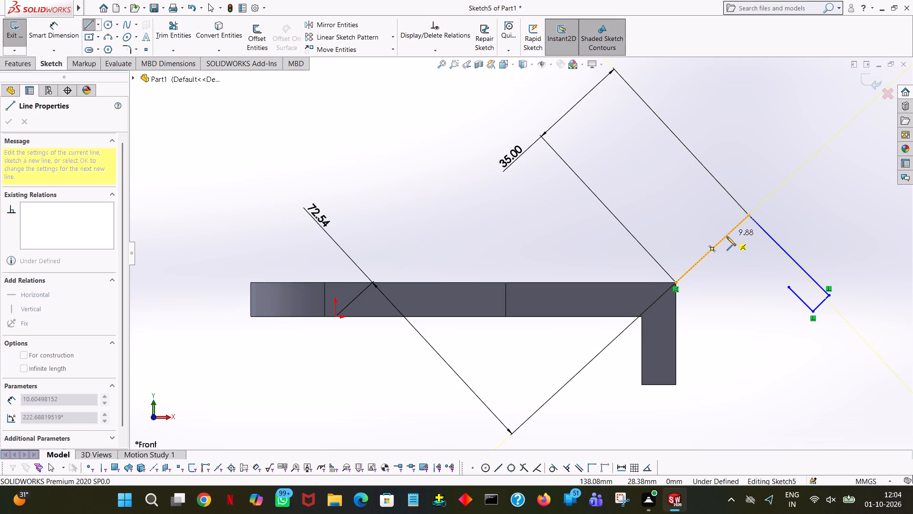
click(727, 237)
key(8)
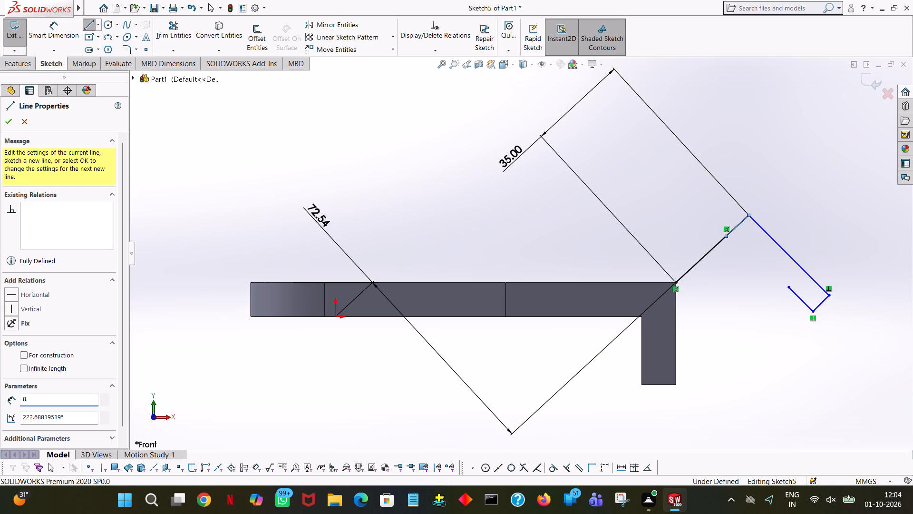
key(Return)
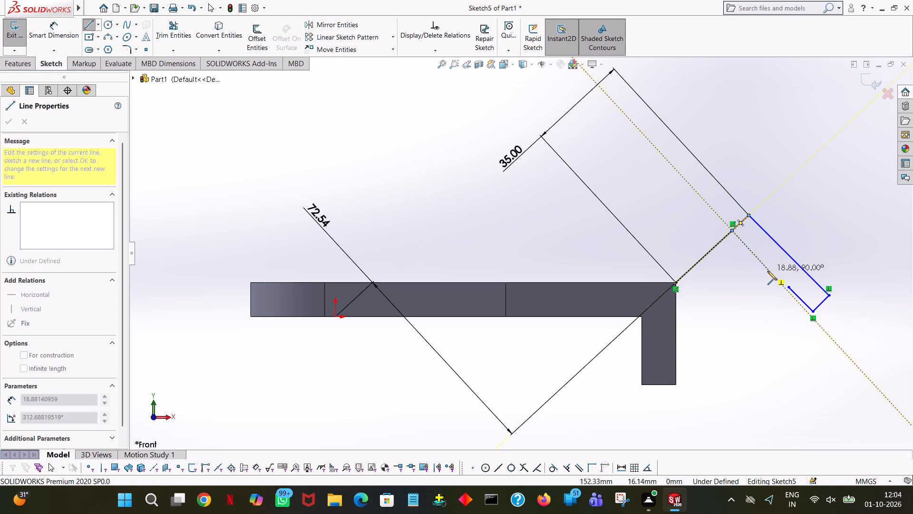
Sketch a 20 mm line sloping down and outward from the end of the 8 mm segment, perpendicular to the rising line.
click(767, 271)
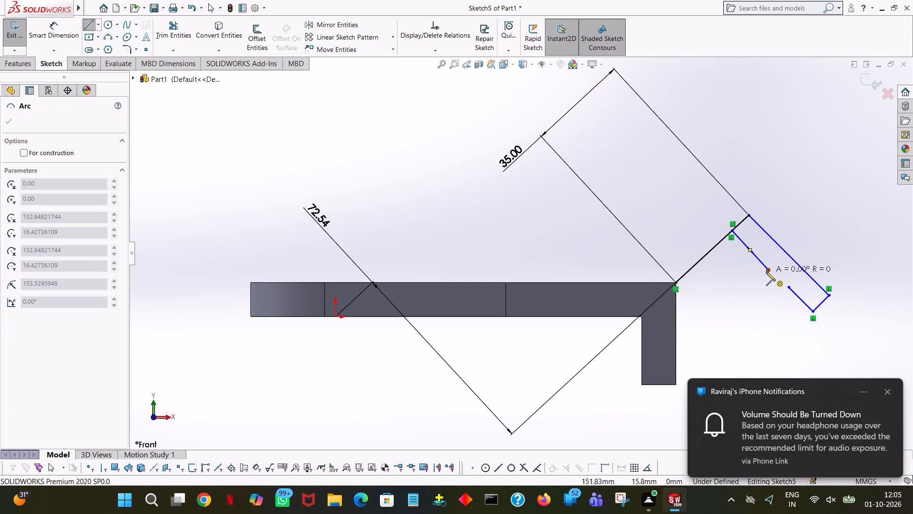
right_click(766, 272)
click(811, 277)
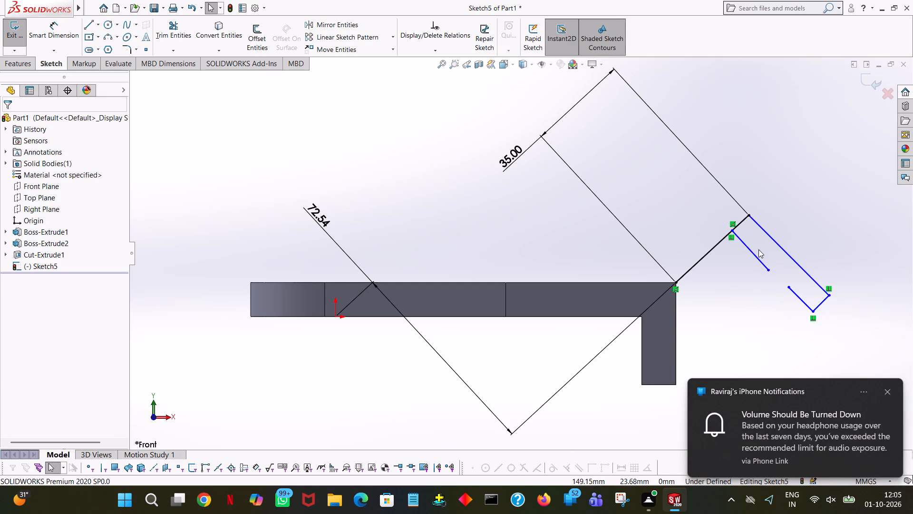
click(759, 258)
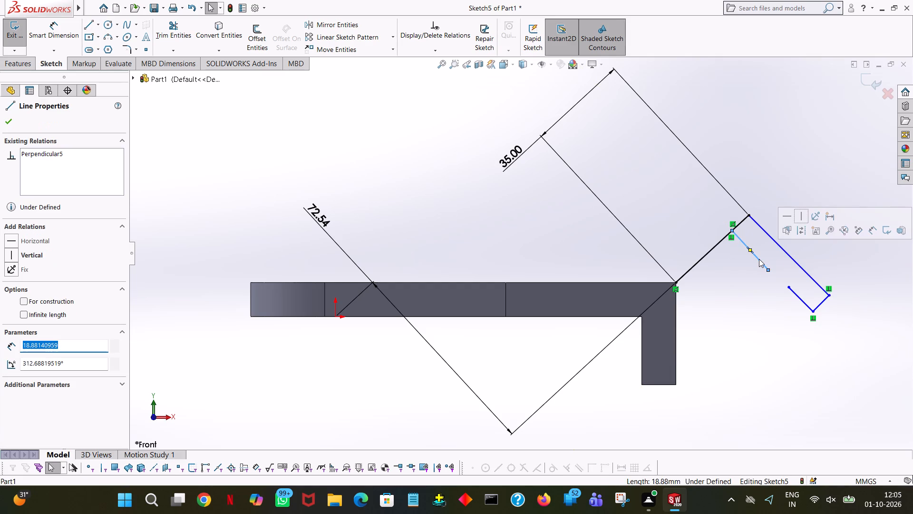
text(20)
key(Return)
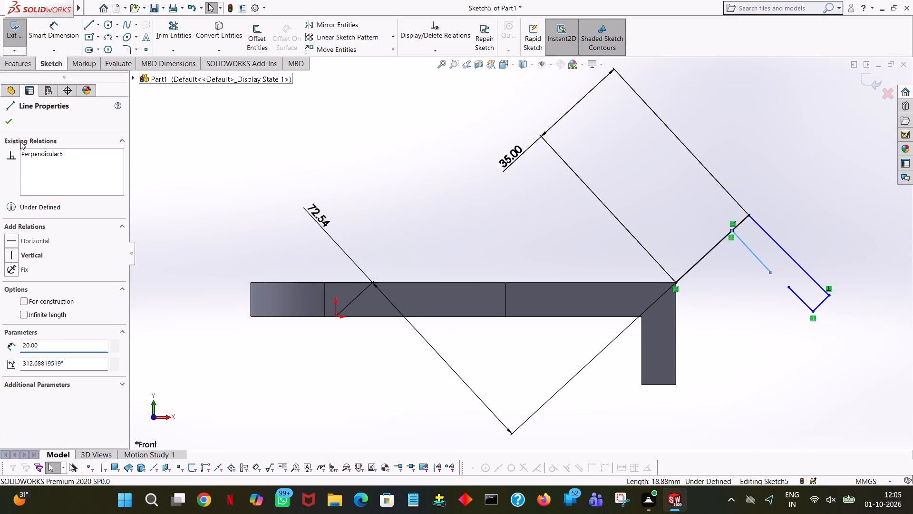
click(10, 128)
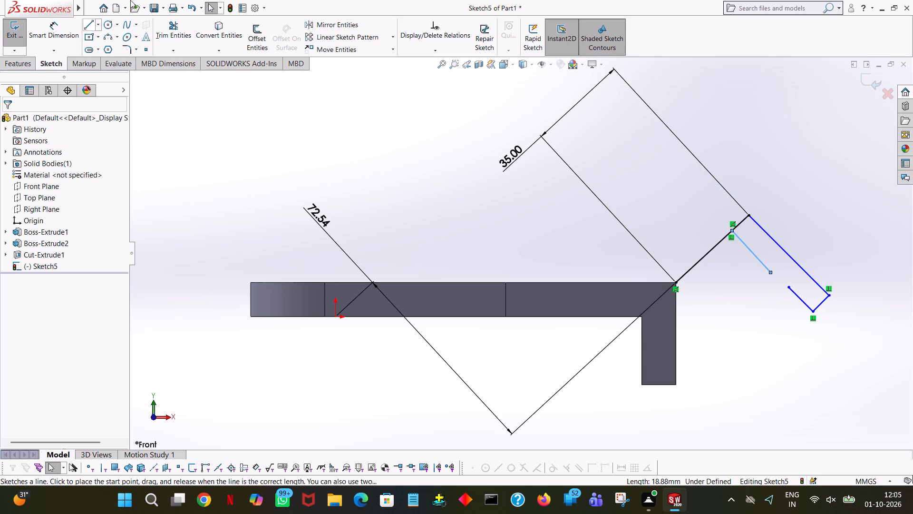
Extend the short inner line from its free end with a line about 8 mm long at 135°, and end the chain.
click(88, 21)
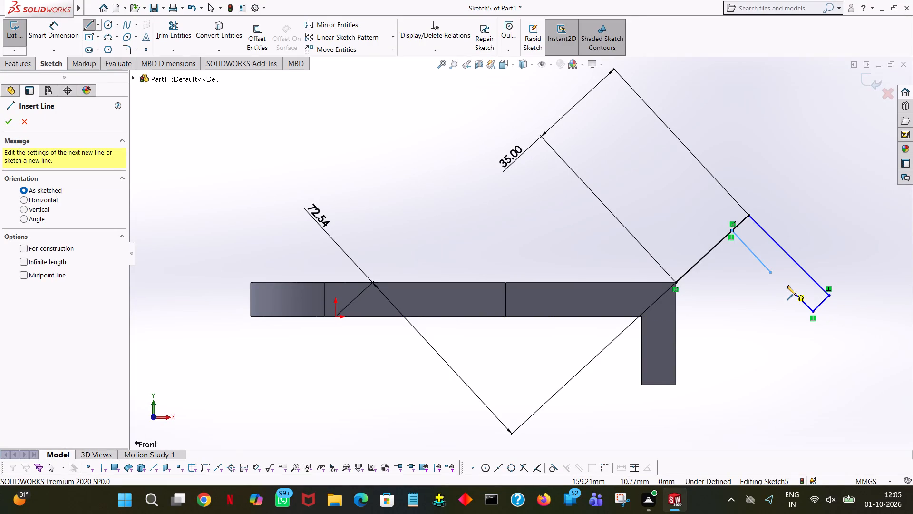
click(787, 286)
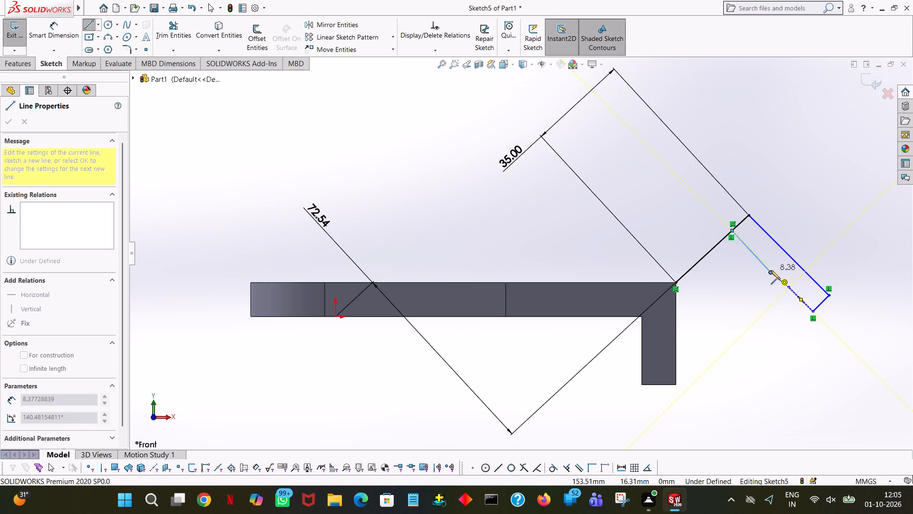
ctrl+scroll(771, 270, down, 5)
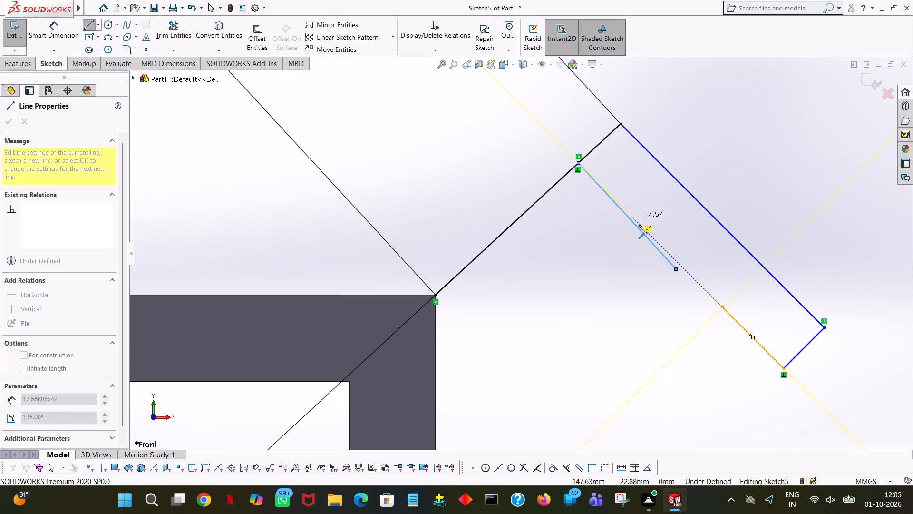
click(679, 263)
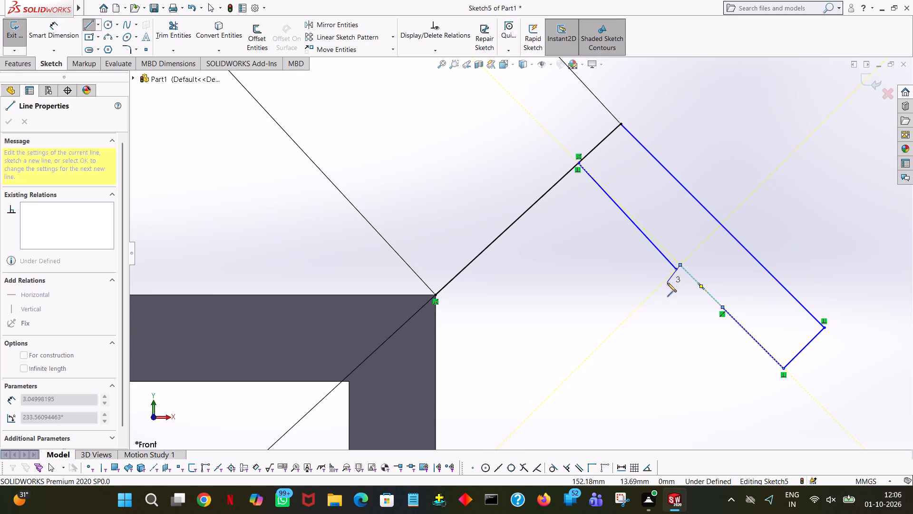
right_click(672, 280)
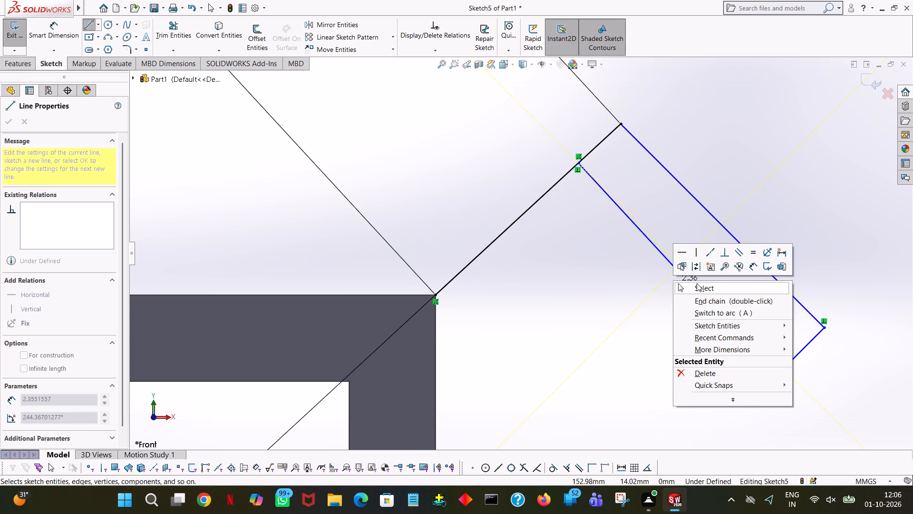
click(697, 283)
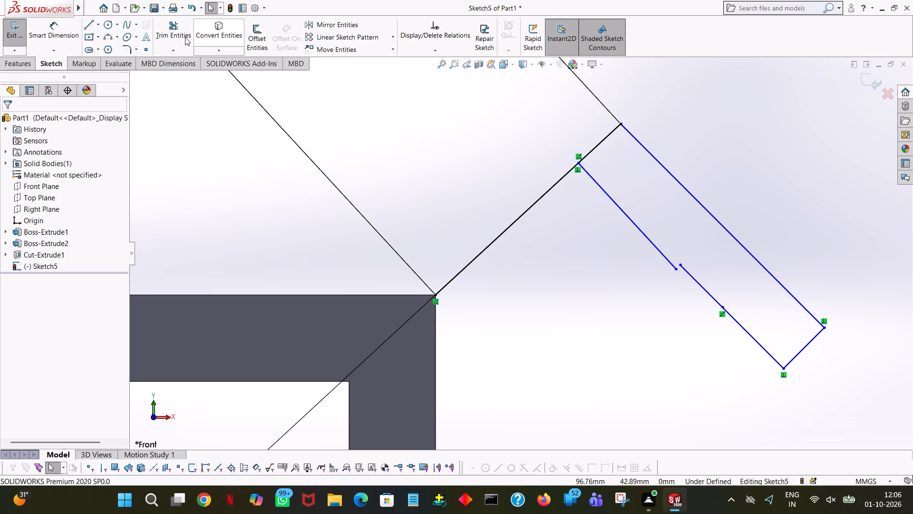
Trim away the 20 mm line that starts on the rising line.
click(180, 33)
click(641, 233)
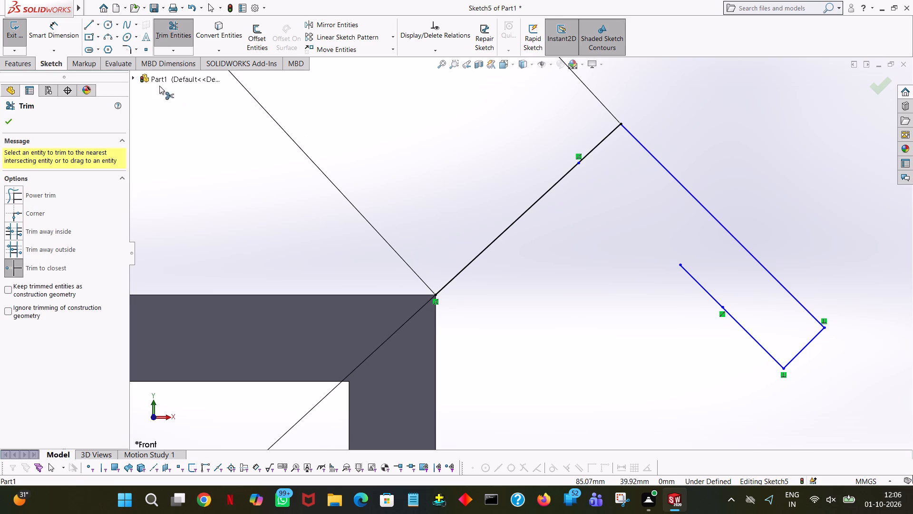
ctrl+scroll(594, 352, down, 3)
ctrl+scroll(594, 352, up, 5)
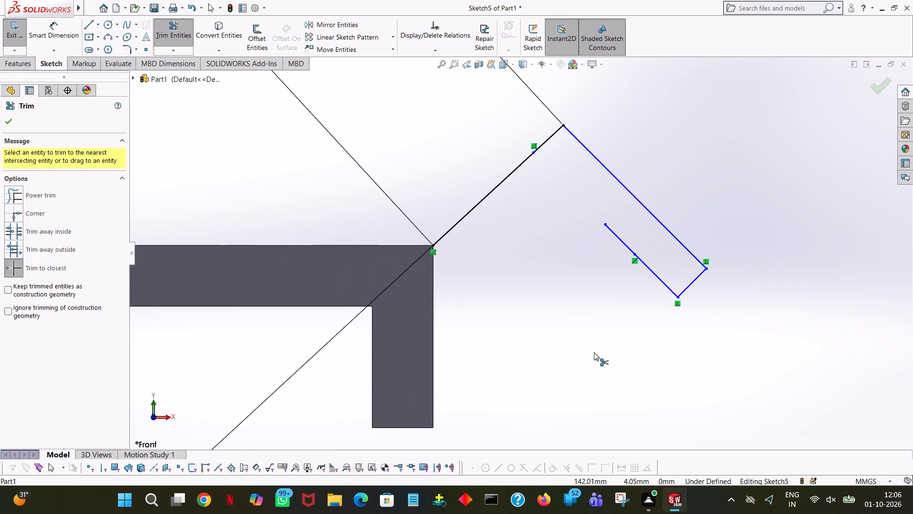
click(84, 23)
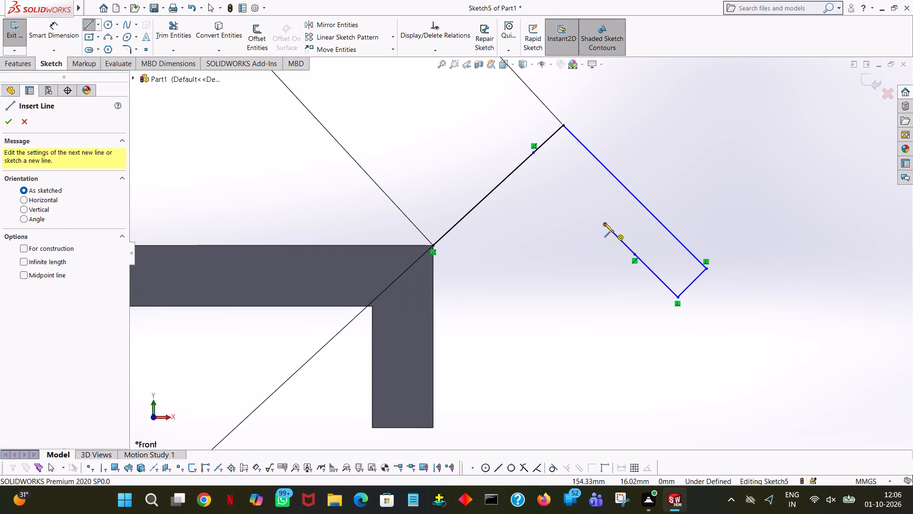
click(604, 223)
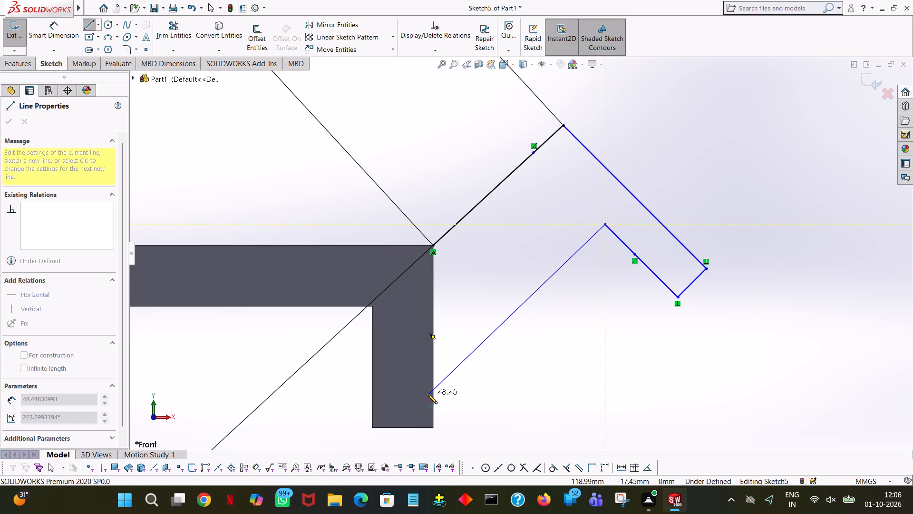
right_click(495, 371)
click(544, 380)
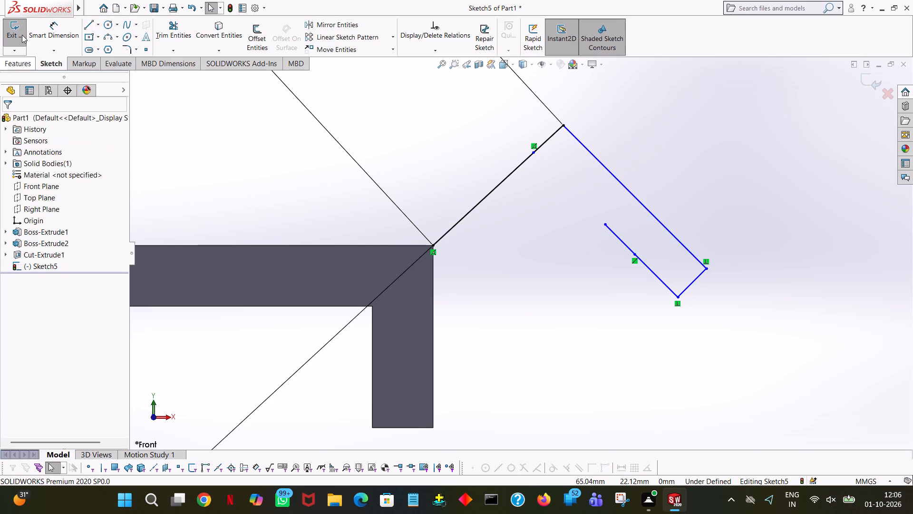
Sketch a 12 mm vertical line up the leg's outer edge from its lower outer corner, and end the chain.
click(91, 26)
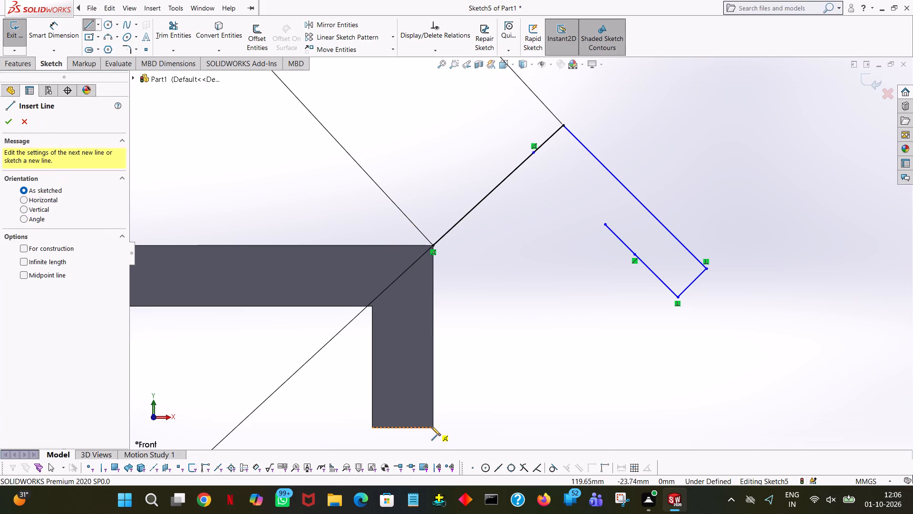
click(432, 426)
click(432, 374)
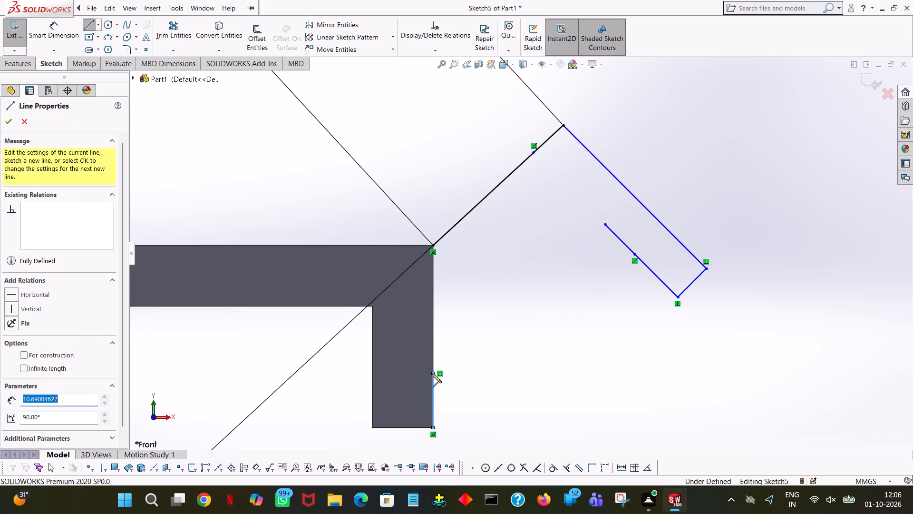
text(12)
key(Return)
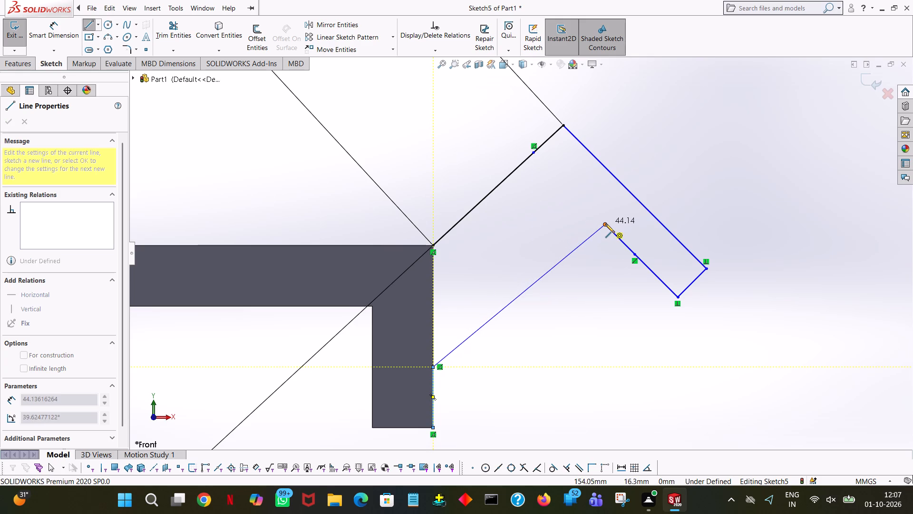
right_click(585, 218)
click(593, 222)
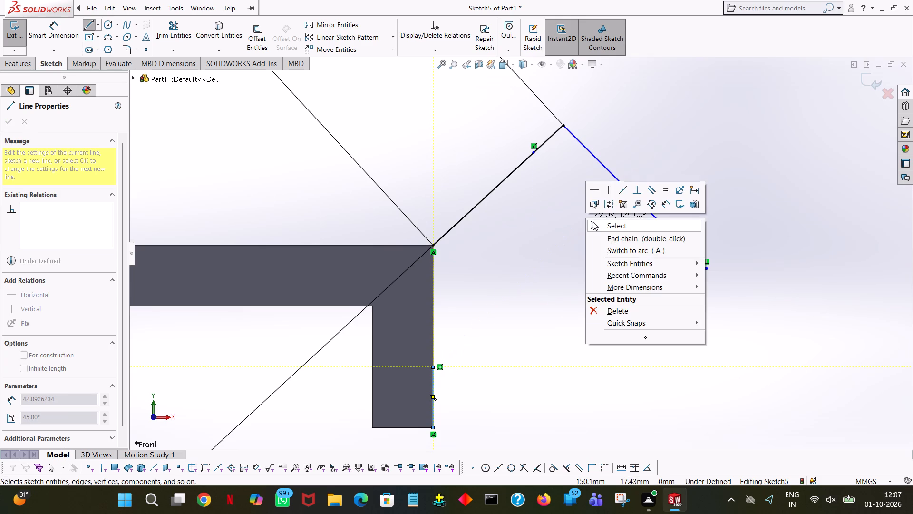
click(81, 26)
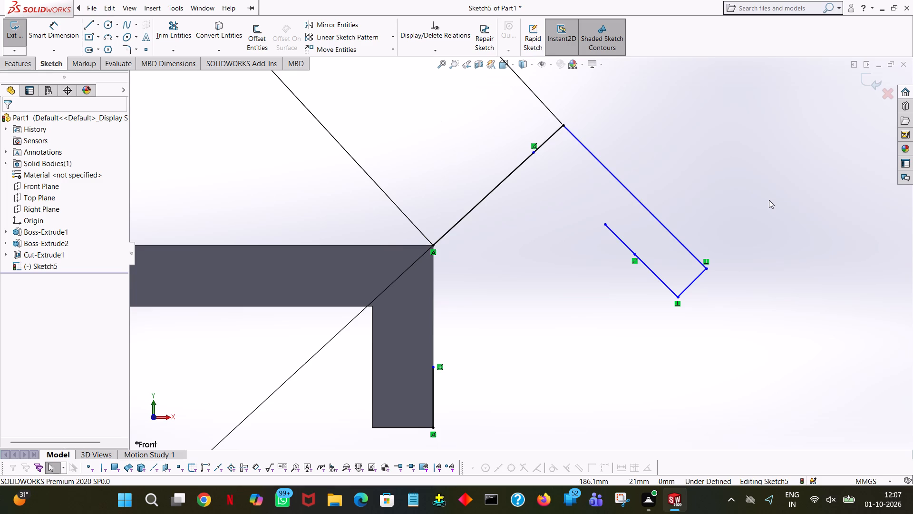
Sketch a line about 48 mm long from the short inner line's upper end down to the midpoint of the vertical line on the leg's outer edge.
click(89, 26)
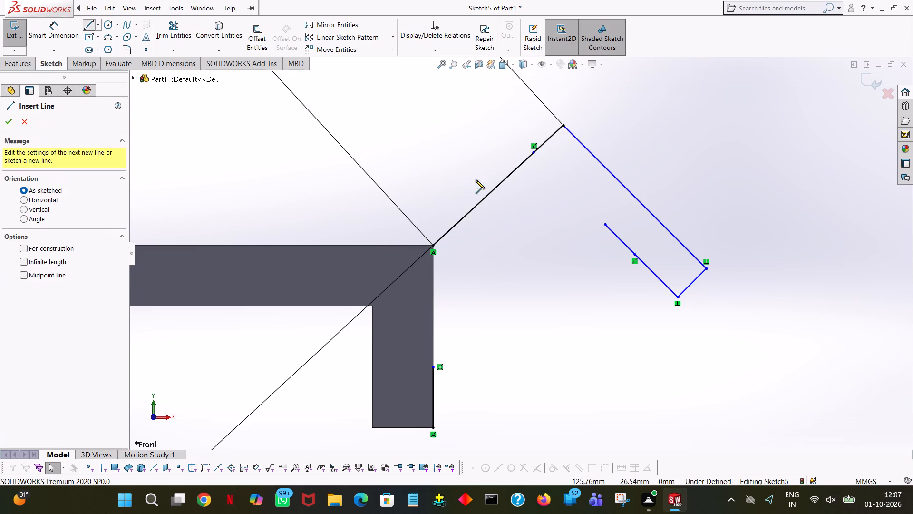
click(602, 222)
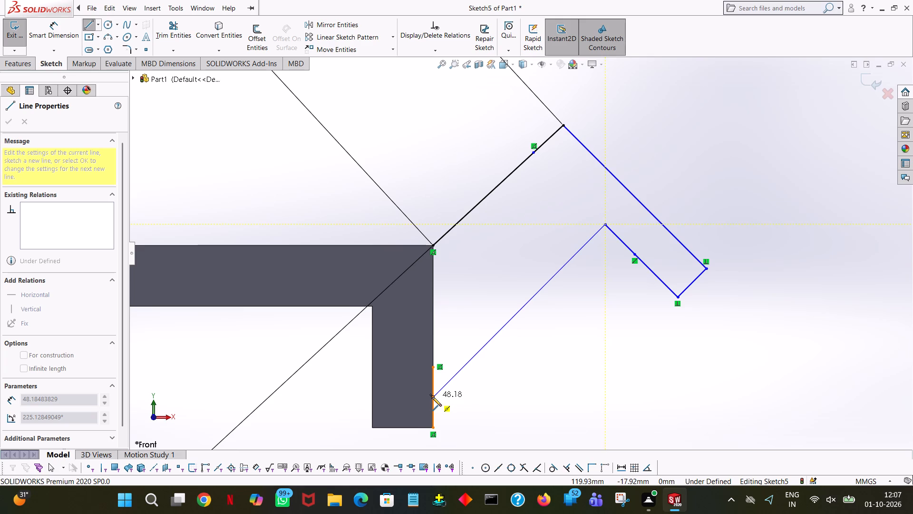
click(432, 397)
right_click(432, 397)
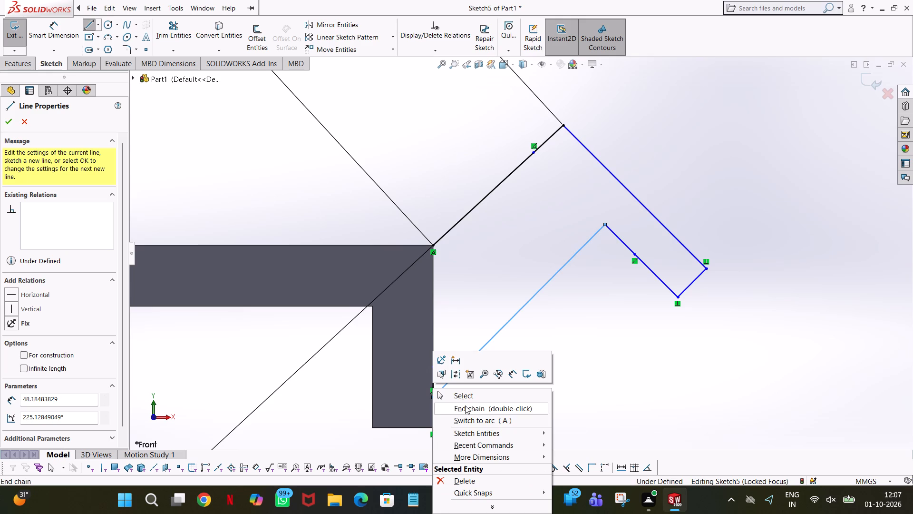
click(466, 399)
Set the angle of the long inner sloping line to 225°.
click(500, 333)
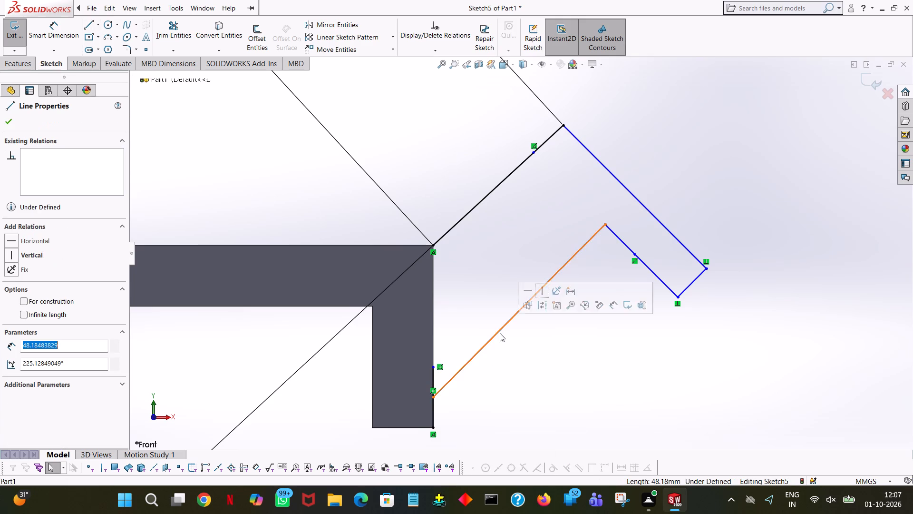
double_click(87, 364)
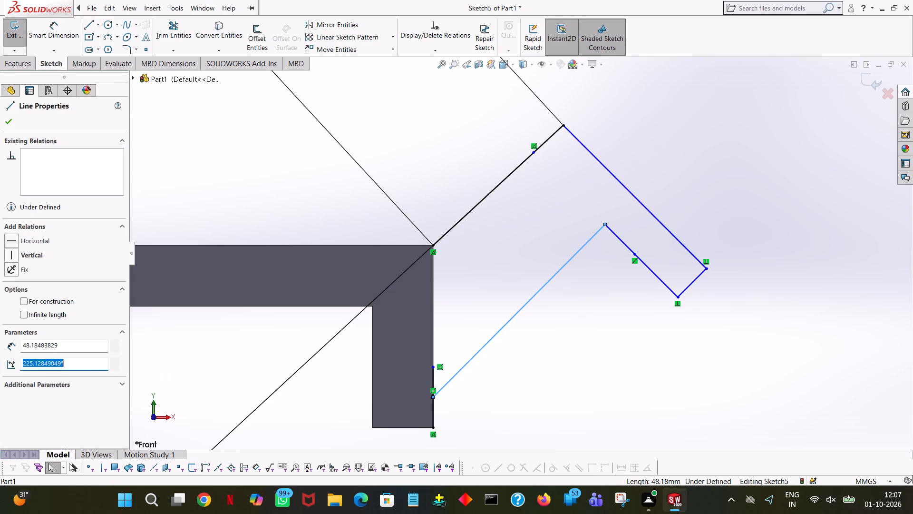
text(225)
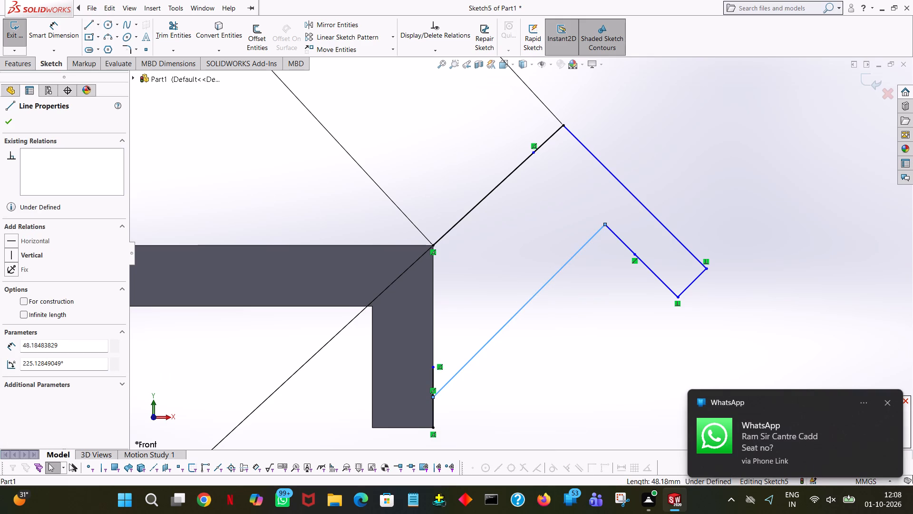
key(Return)
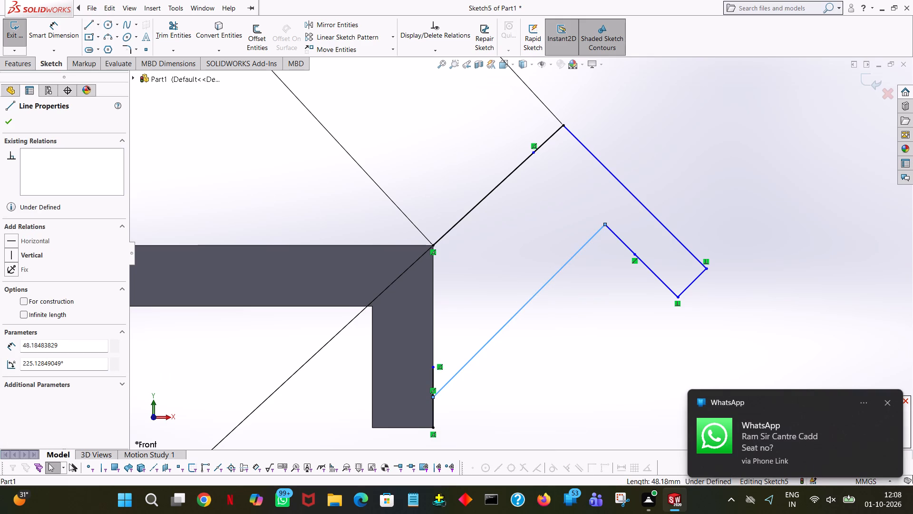
click(87, 364)
click(87, 364)
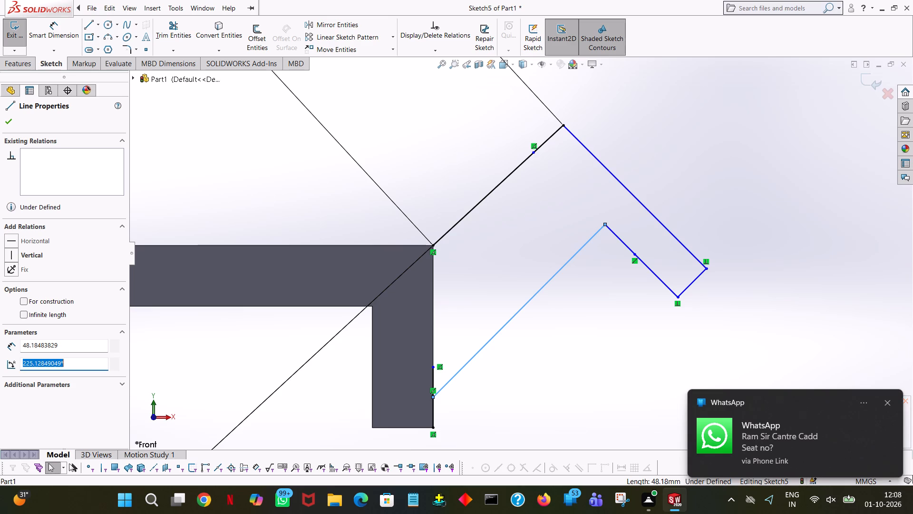
text(225)
key(Return)
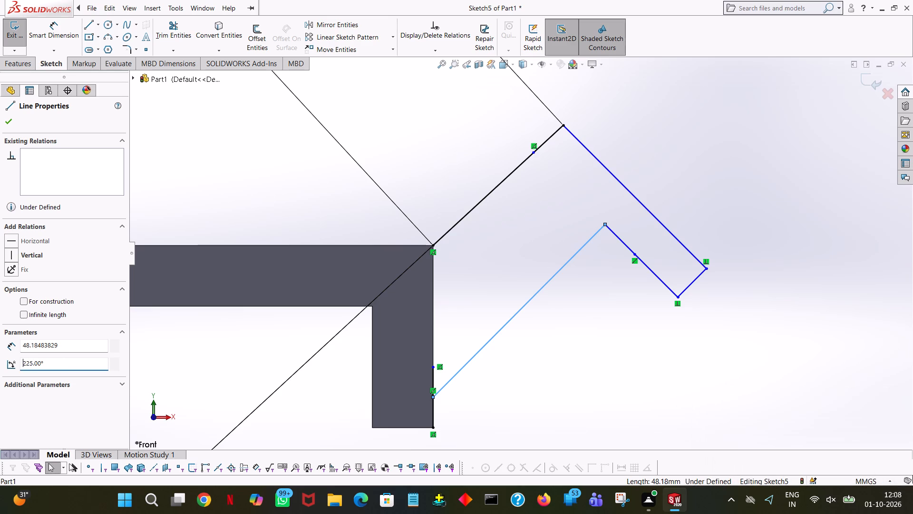
click(789, 168)
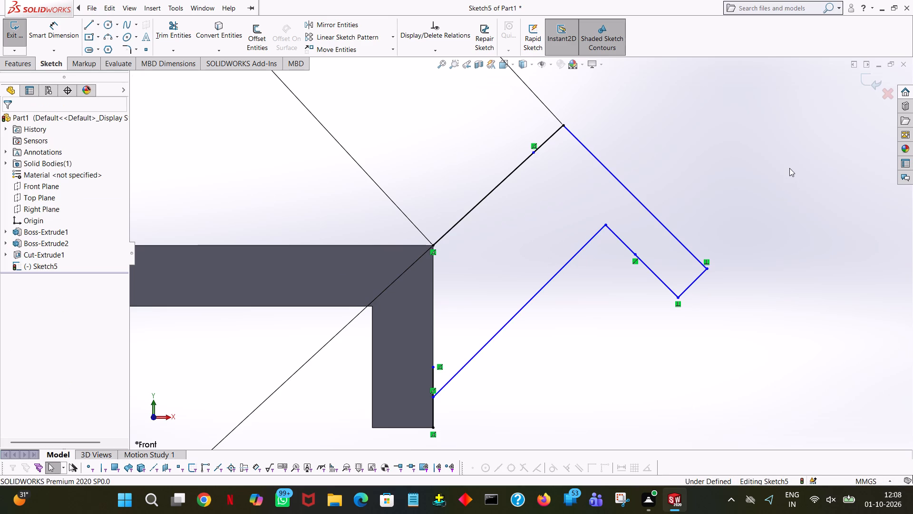
click(363, 107)
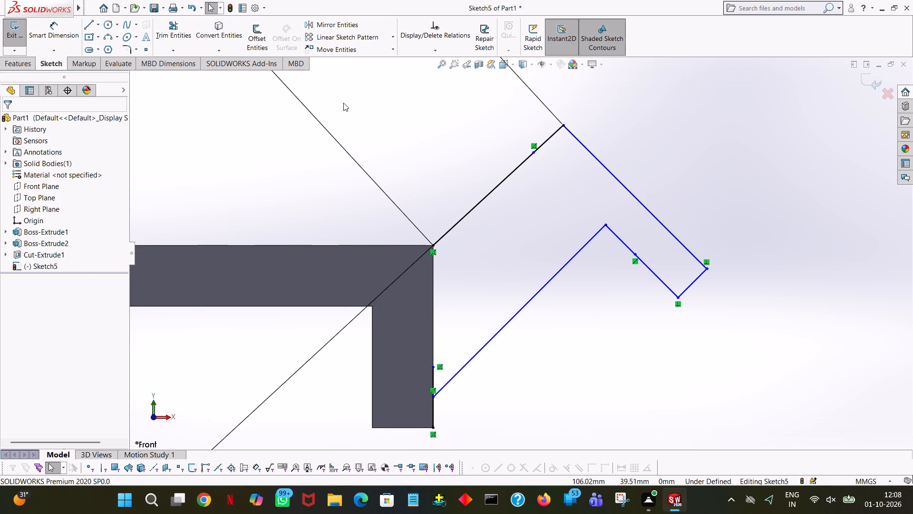
Trim away both halves of the vertical construction-aid line on the leg's outer edge, keeping the sloping line.
click(175, 27)
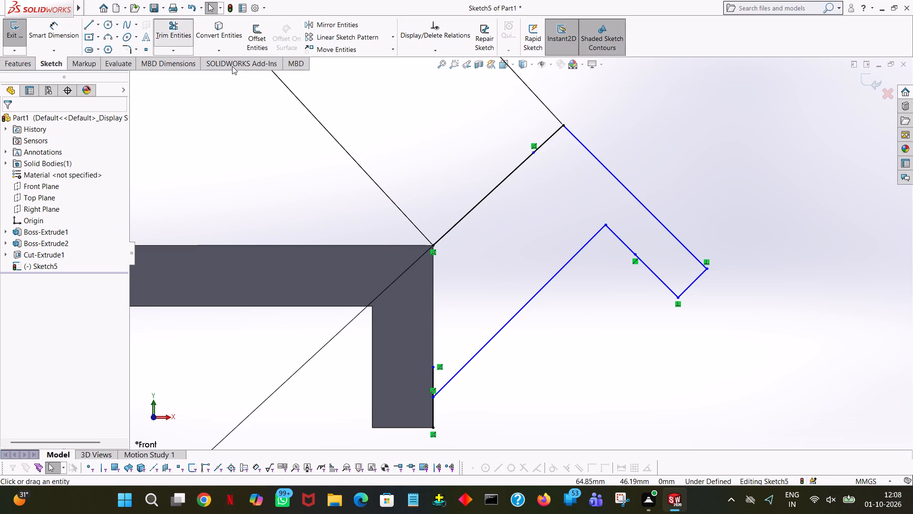
click(432, 416)
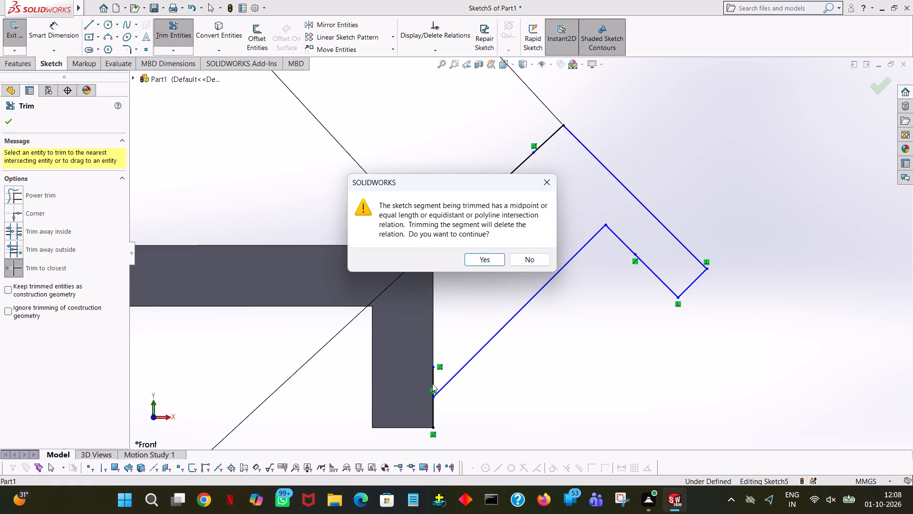
click(487, 258)
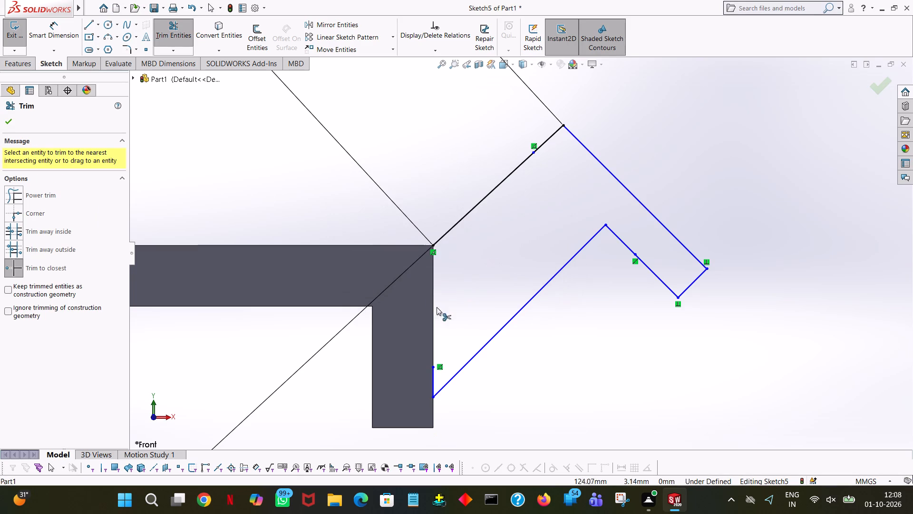
click(432, 381)
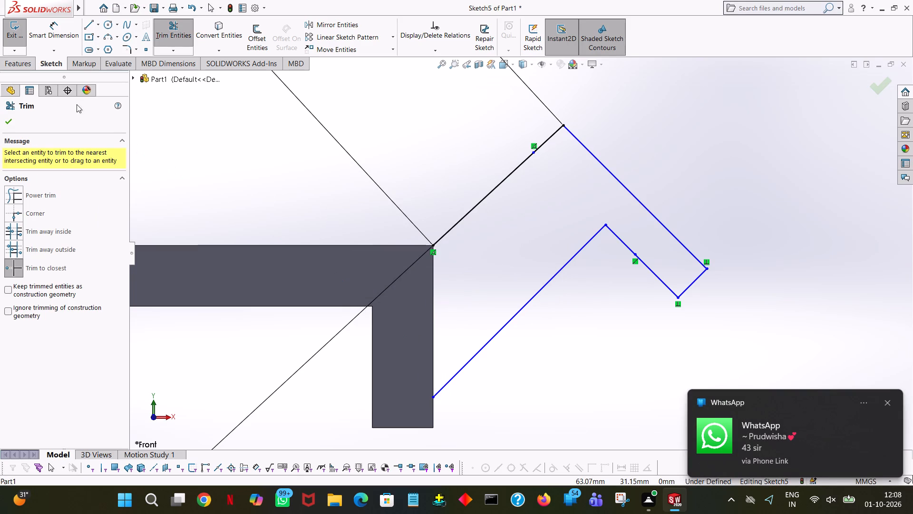
click(15, 119)
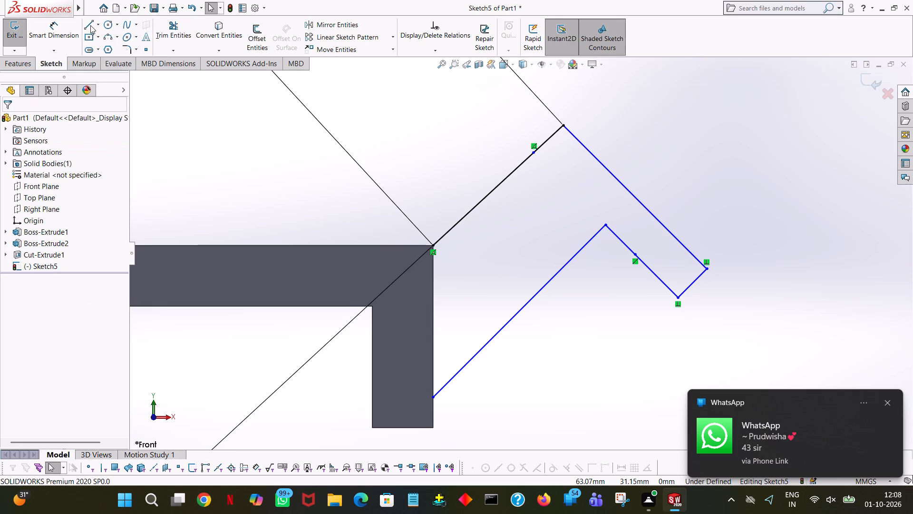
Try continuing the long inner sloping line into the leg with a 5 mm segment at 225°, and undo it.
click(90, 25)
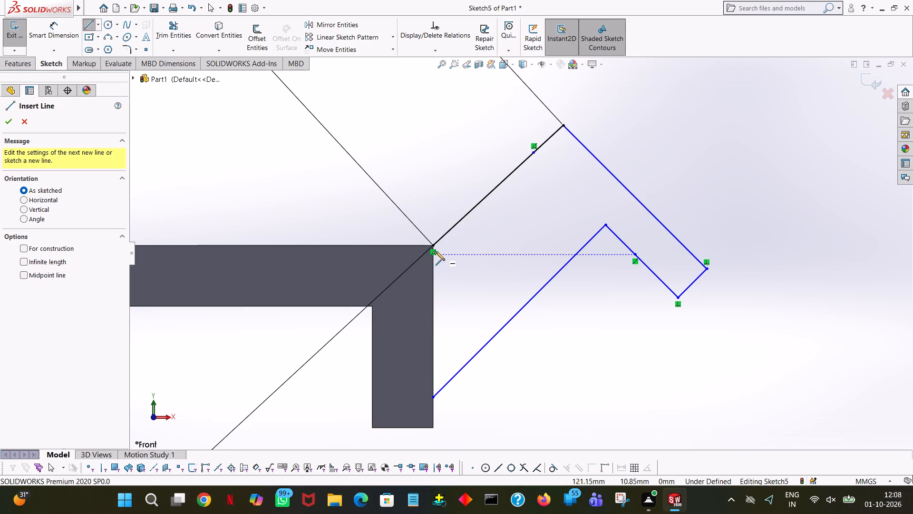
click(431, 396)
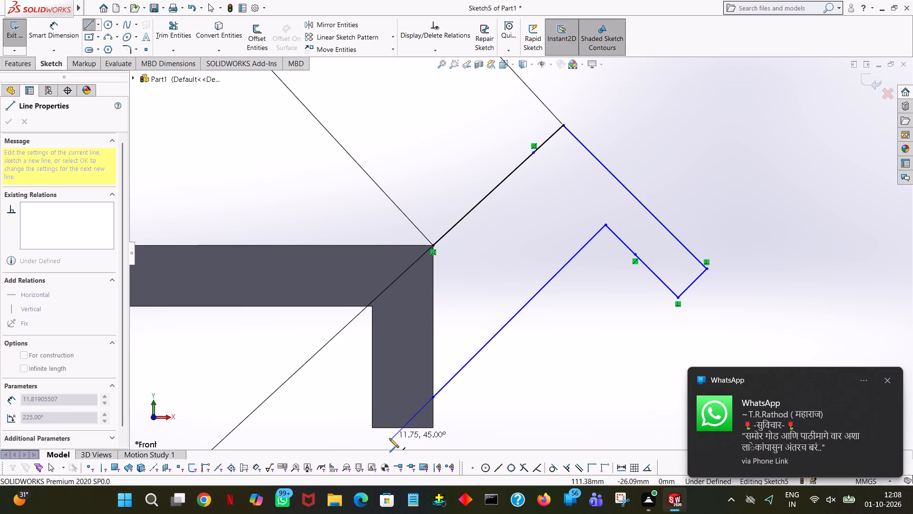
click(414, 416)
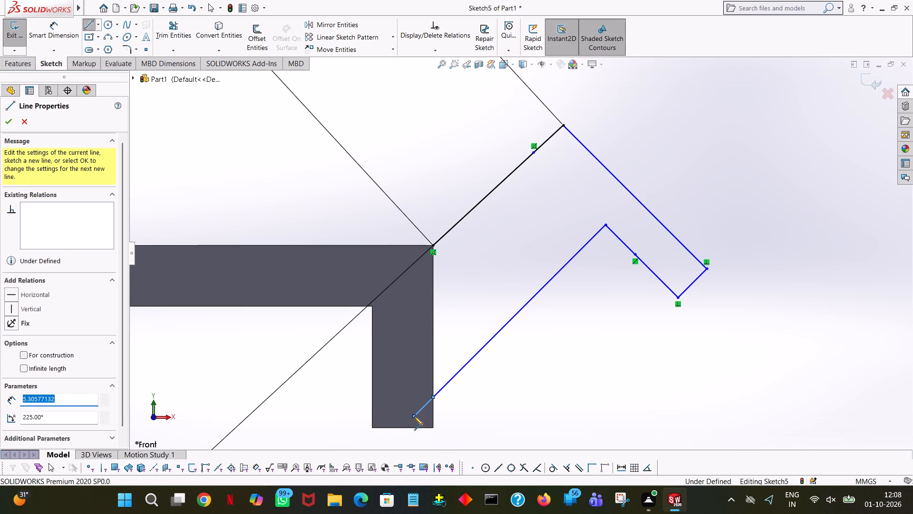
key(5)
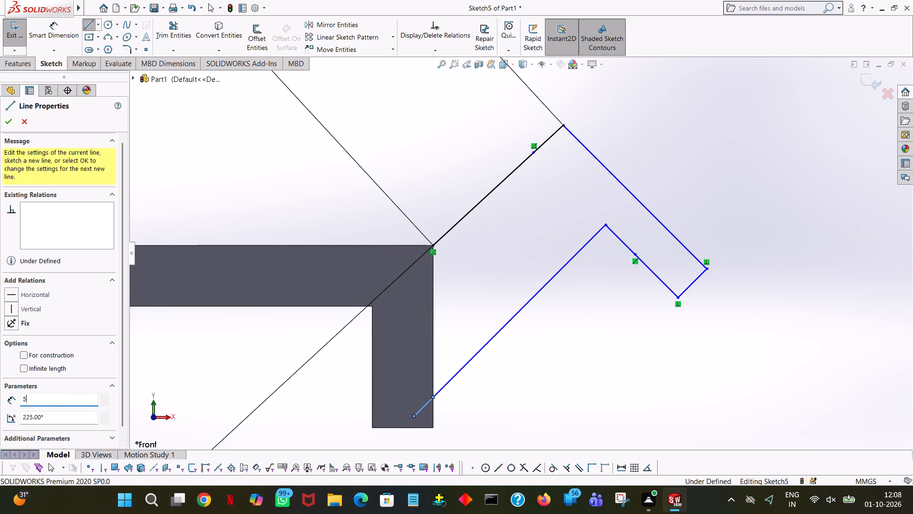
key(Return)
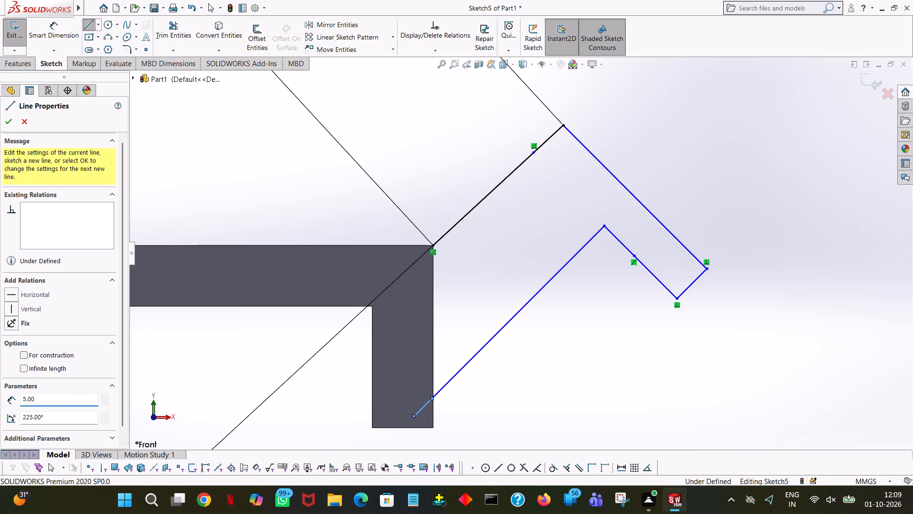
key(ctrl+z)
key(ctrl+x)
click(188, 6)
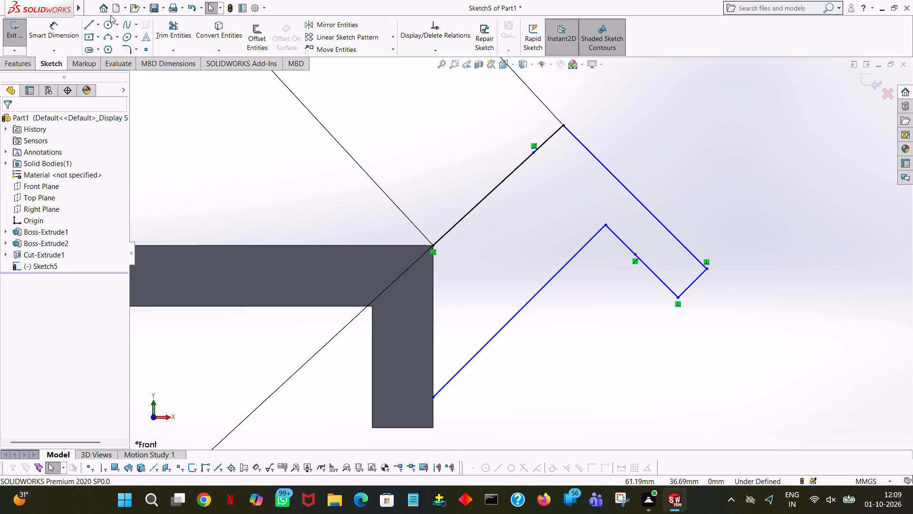
Dimension the vertical height and the aligned length of the arm's outer downward-sloping line.
click(54, 34)
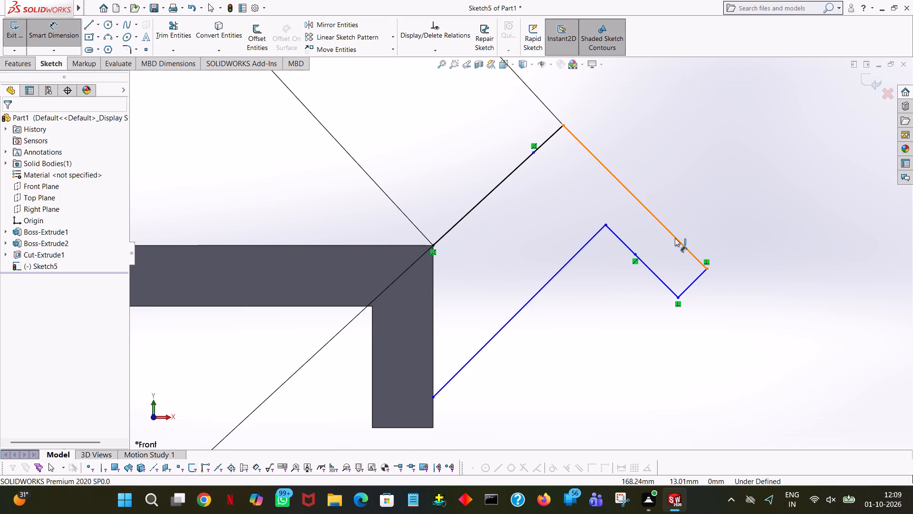
click(674, 238)
click(717, 208)
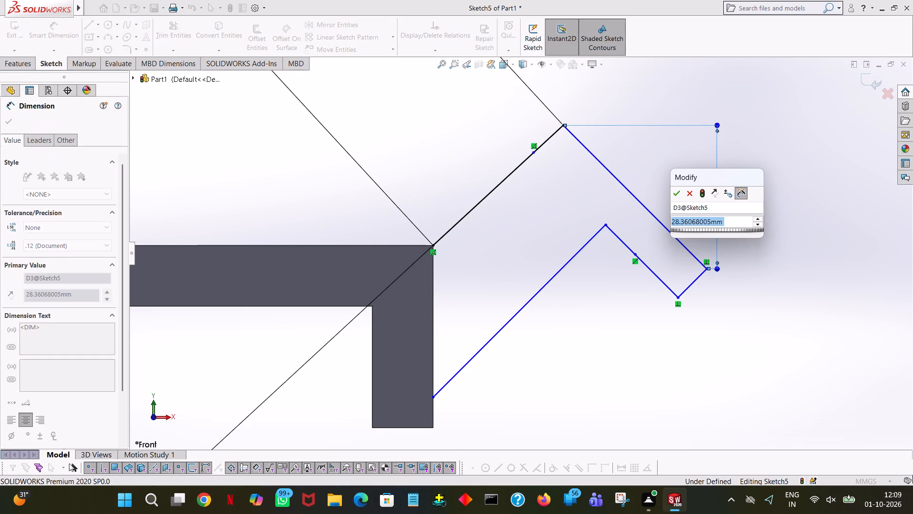
click(680, 193)
click(816, 132)
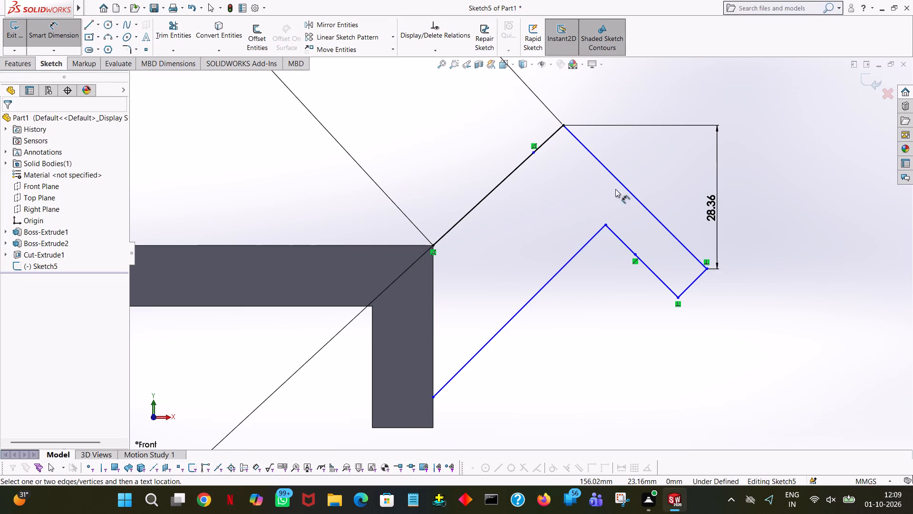
click(624, 187)
click(683, 153)
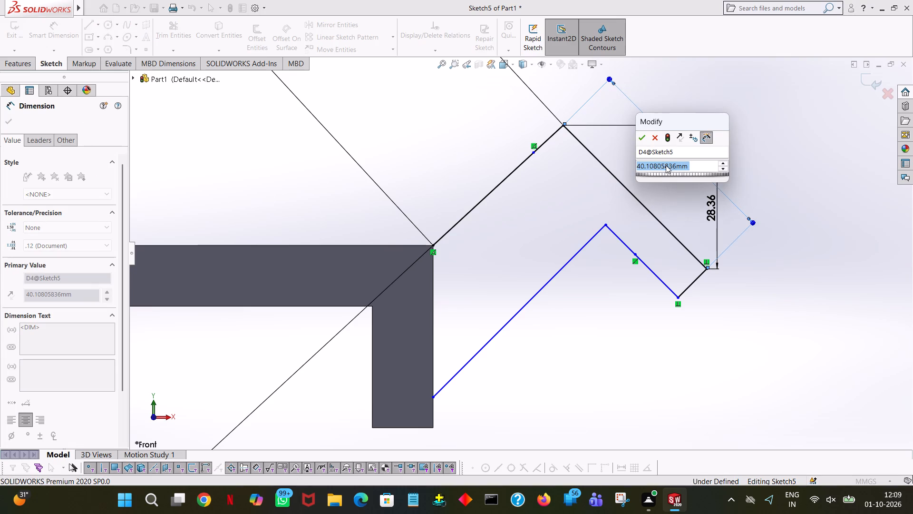
click(647, 141)
click(835, 152)
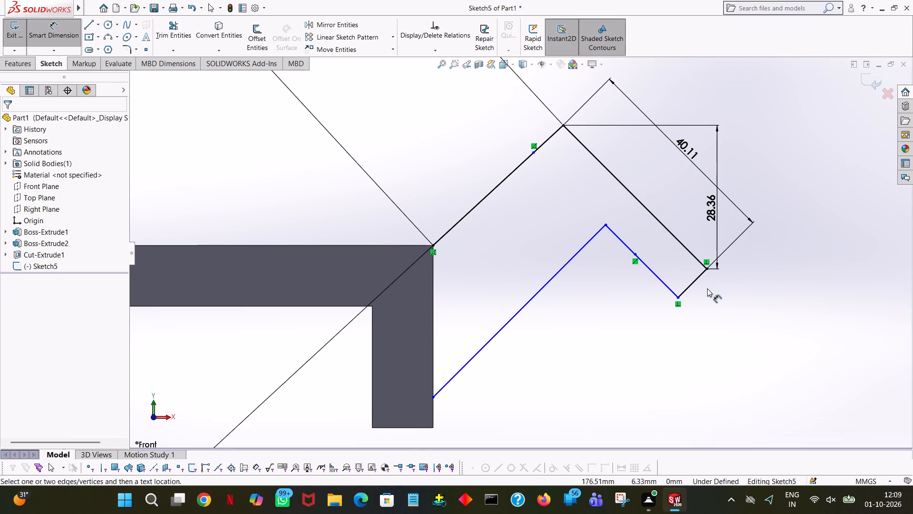
Add aligned length dimensions to the lower and upper segments of the short inner line.
click(656, 275)
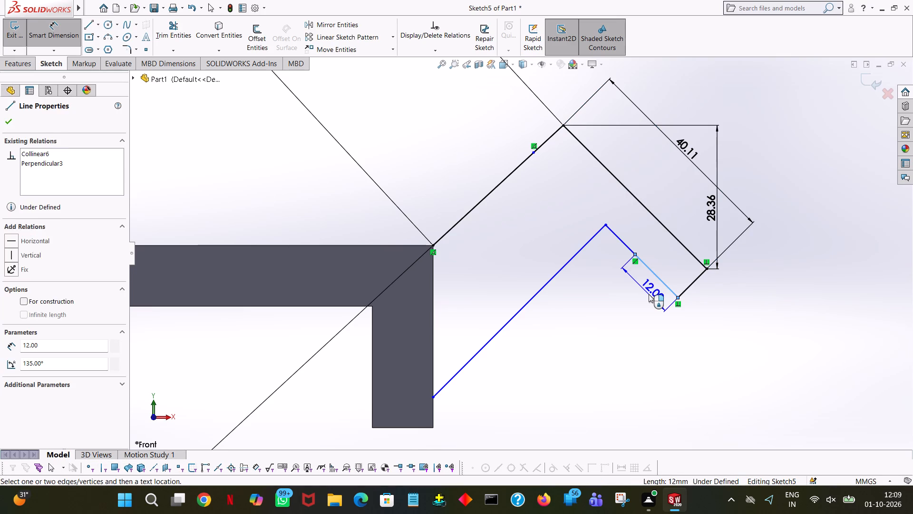
click(649, 294)
click(610, 281)
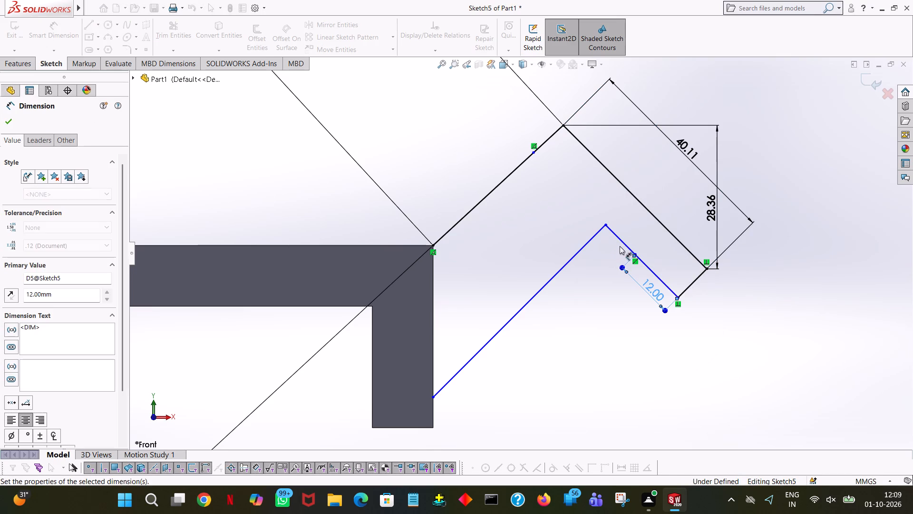
click(622, 239)
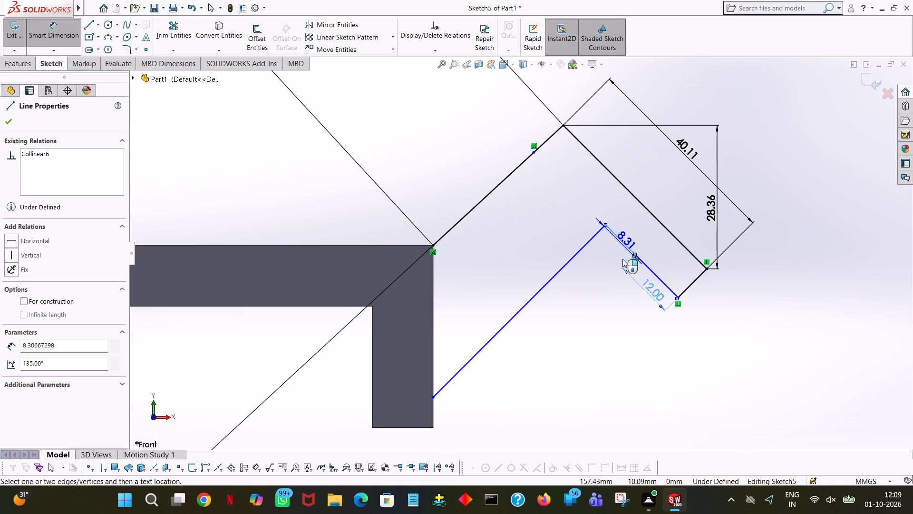
click(601, 281)
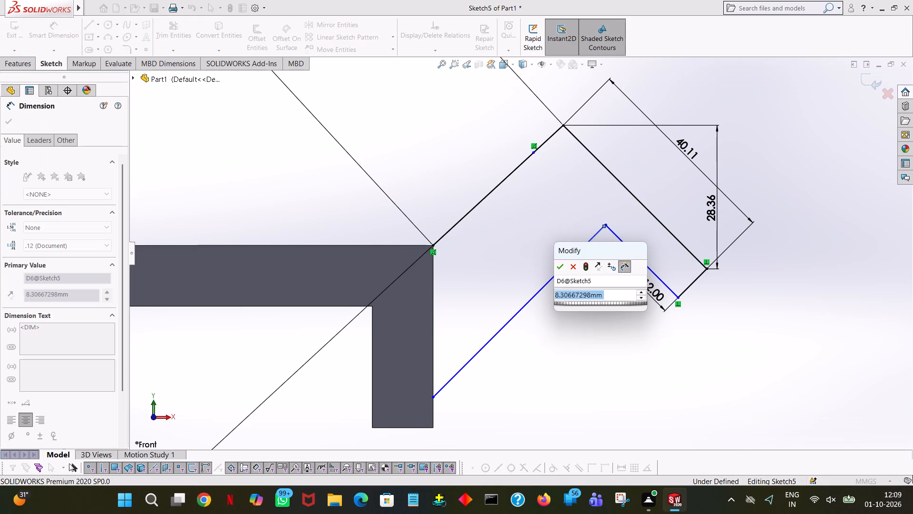
click(562, 272)
click(758, 348)
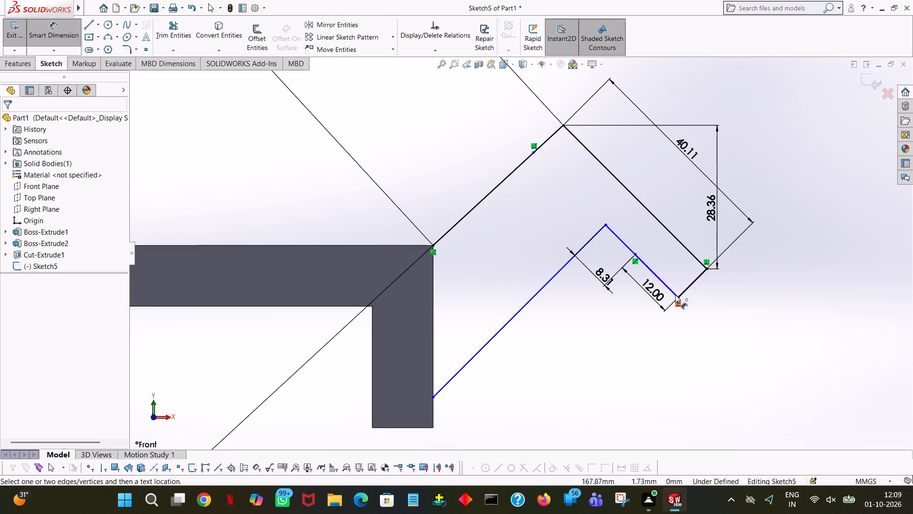
Dimension the perpendicular distance between the short inner line's lower segment and the arm's outer downward-sloping line.
click(657, 278)
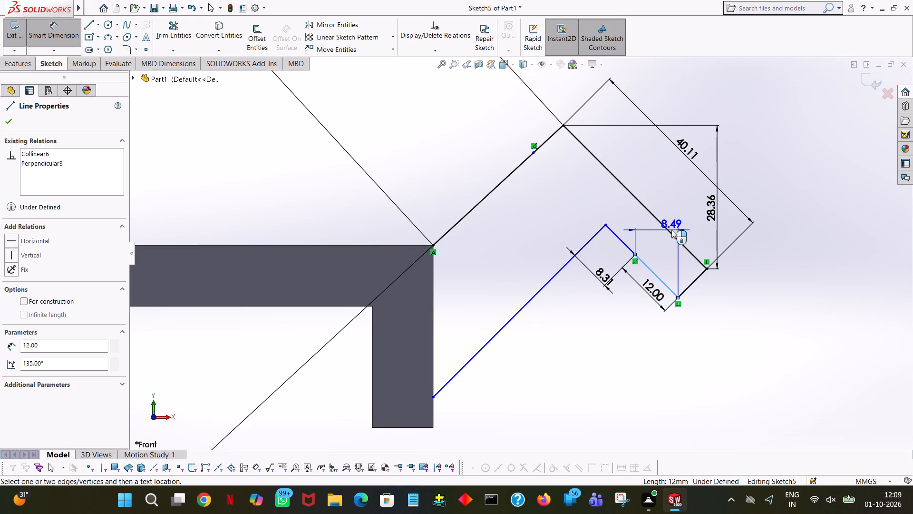
click(670, 231)
click(718, 206)
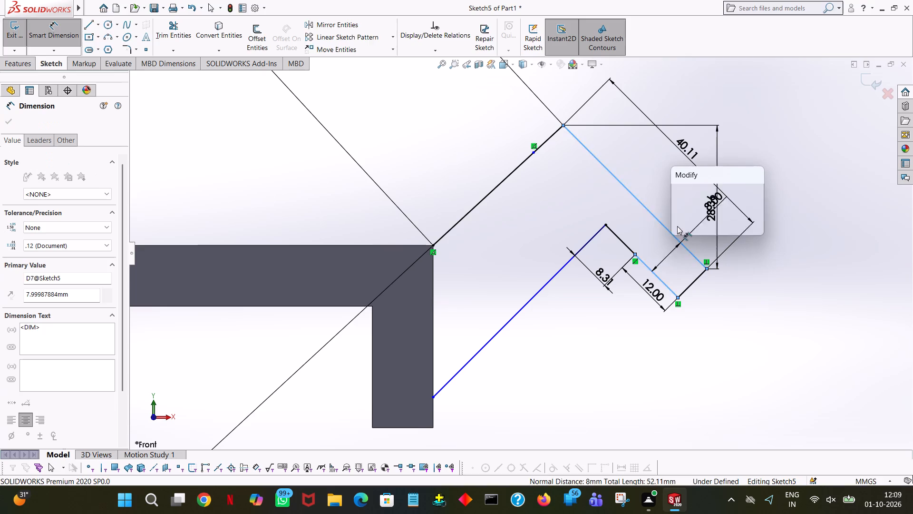
click(677, 190)
click(744, 346)
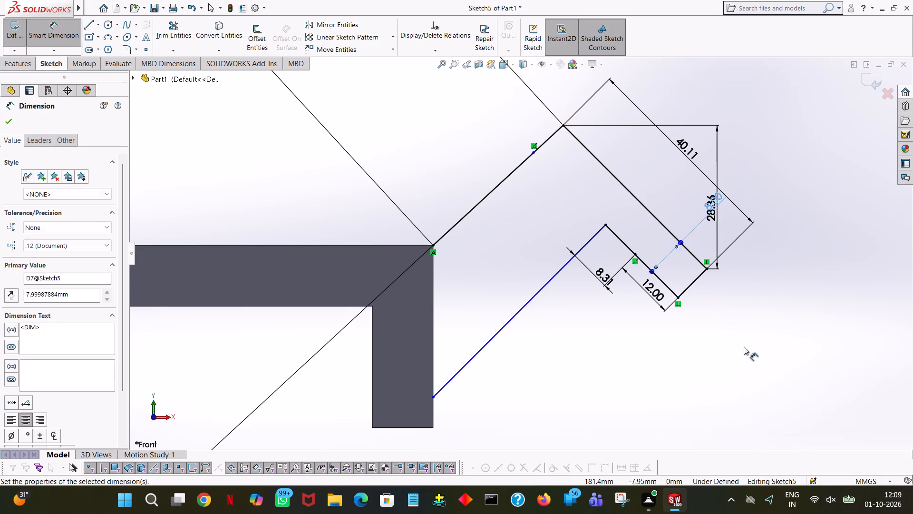
Dimension the vertical height of the long inner sloping line that meets the leg's outer edge.
click(509, 324)
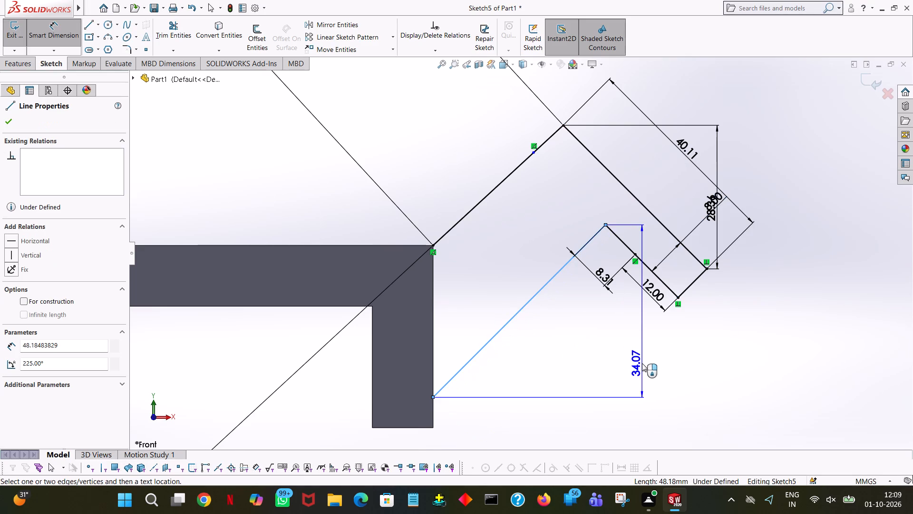
click(642, 363)
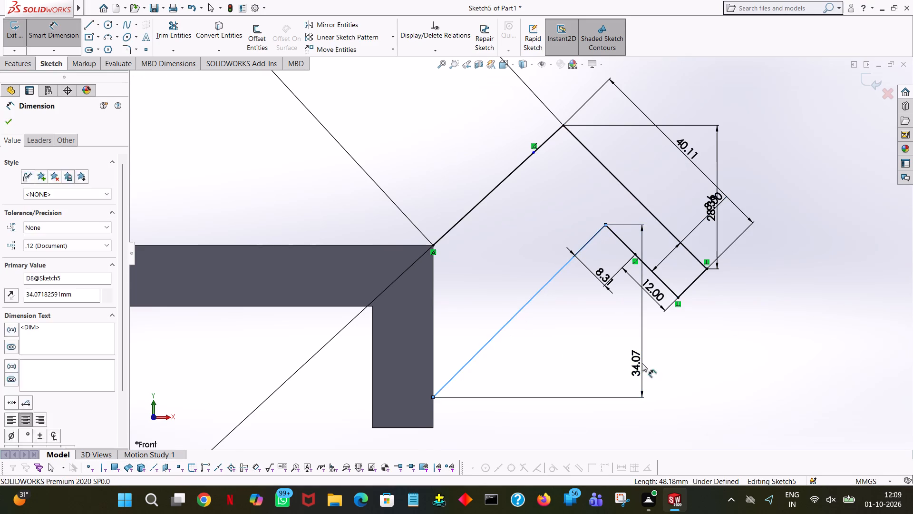
click(599, 349)
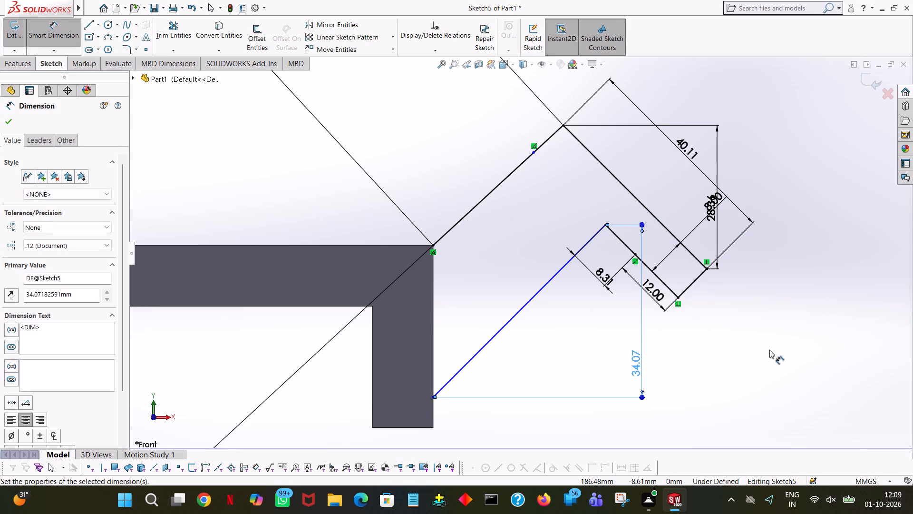
click(769, 350)
Add an angle dimension between the long inner sloping line and the arm's upper sloping line.
click(536, 292)
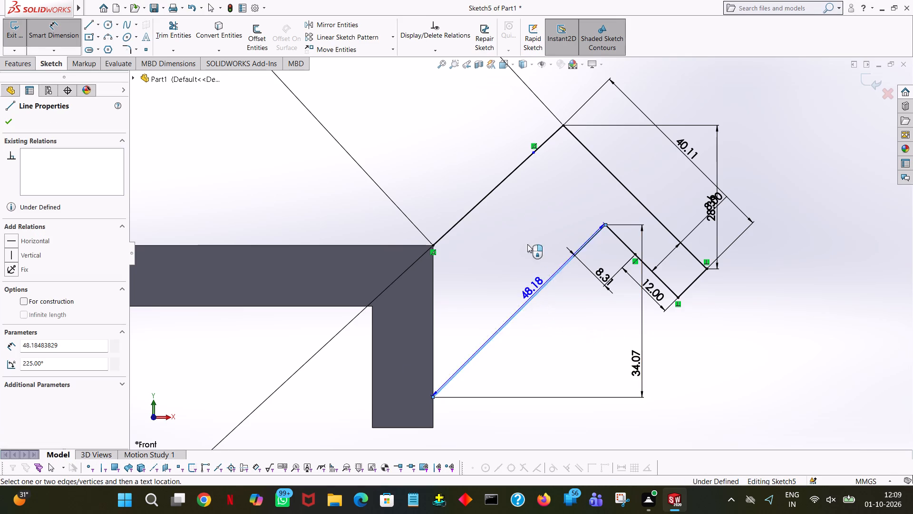
click(510, 176)
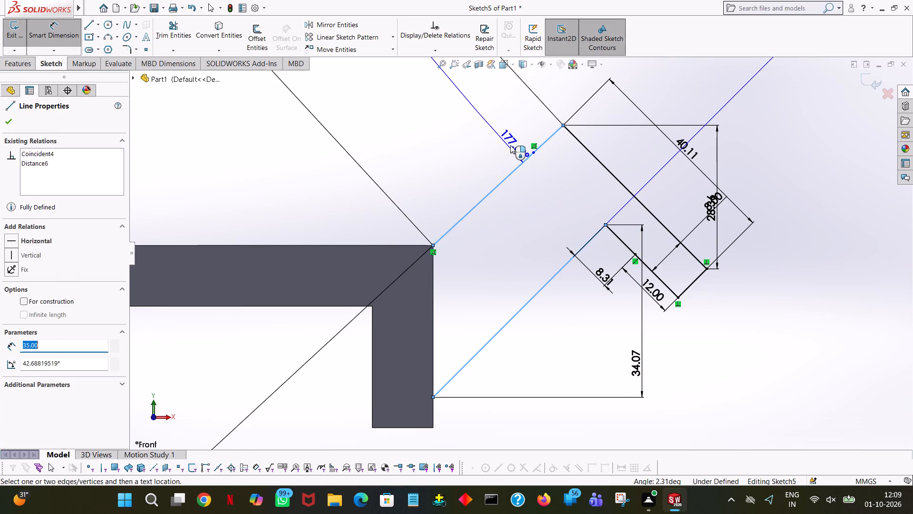
click(510, 144)
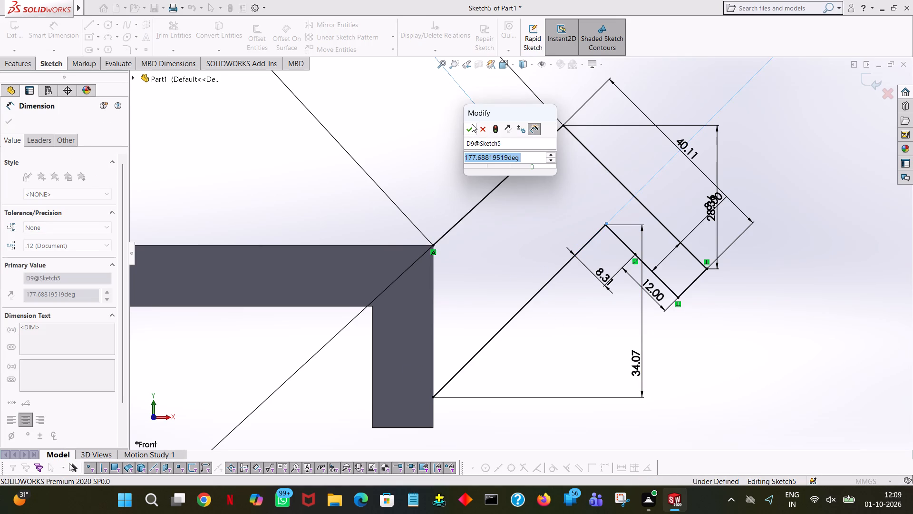
click(472, 124)
click(782, 376)
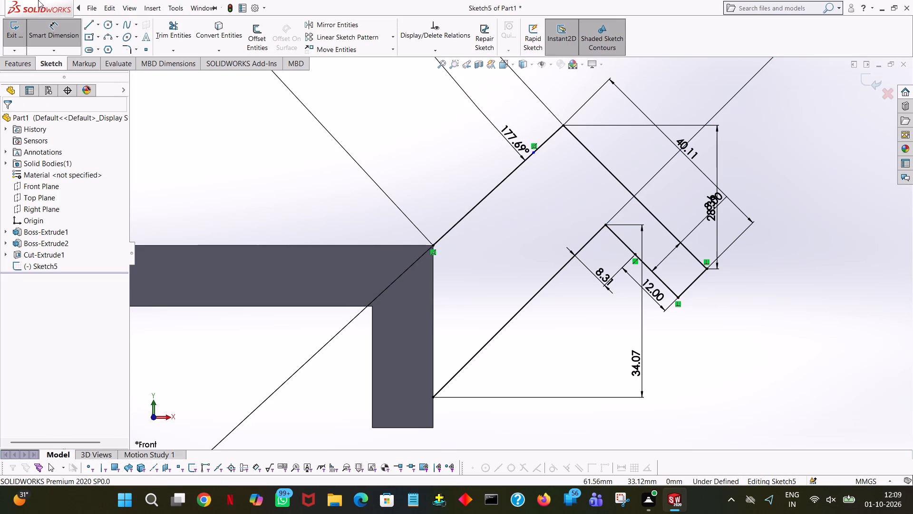
Close the arm profile inside the leg with a 5 mm line at 225°, a vertical line about 30 mm long, and a short line to the outer corner.
click(90, 22)
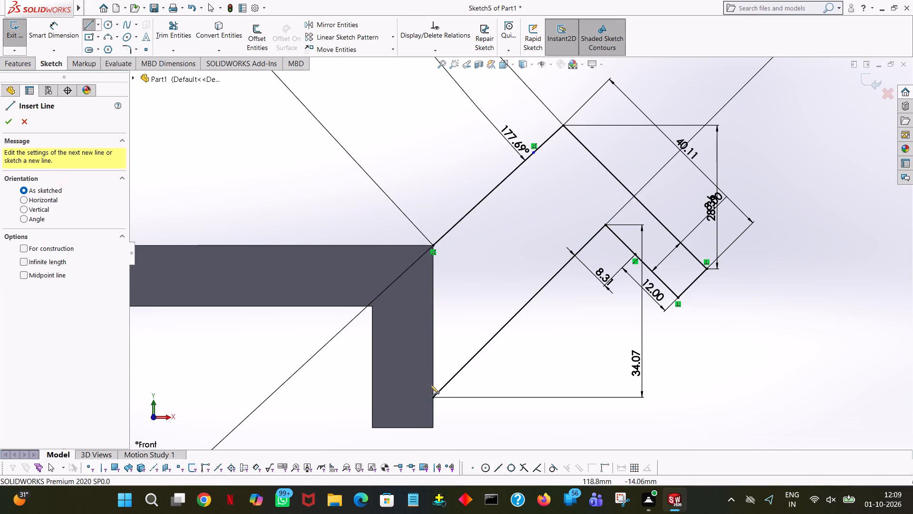
click(432, 397)
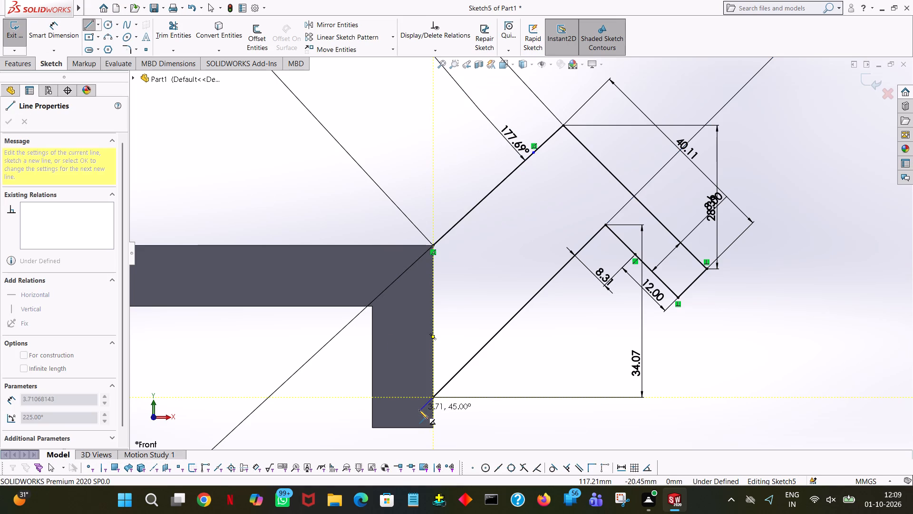
click(419, 410)
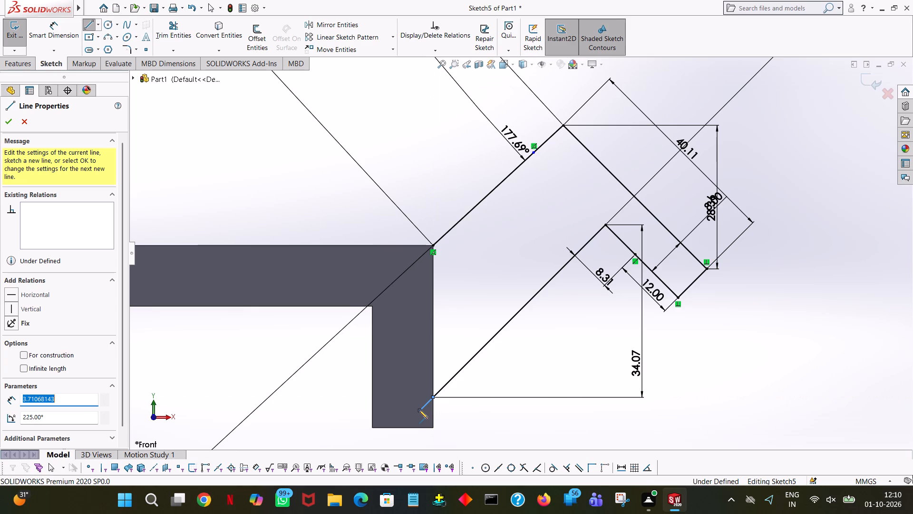
key(5)
key(Return)
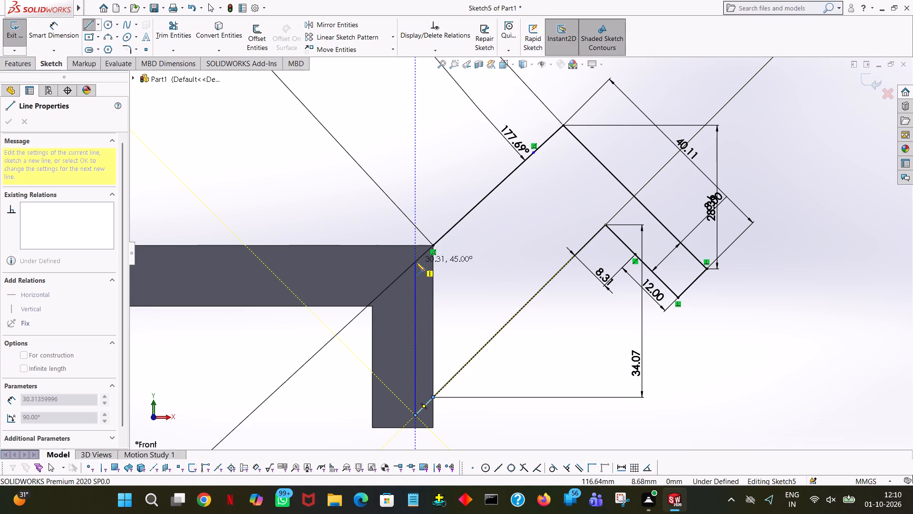
click(416, 262)
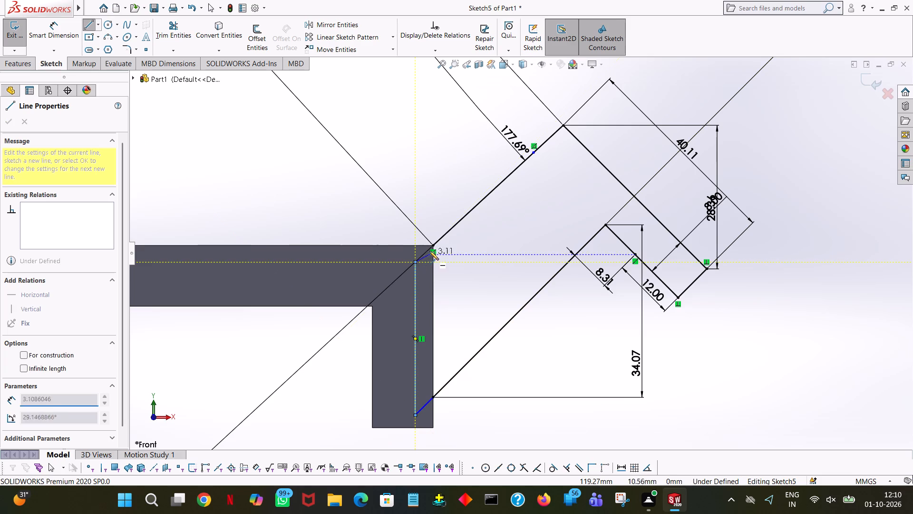
click(431, 245)
right_click(431, 245)
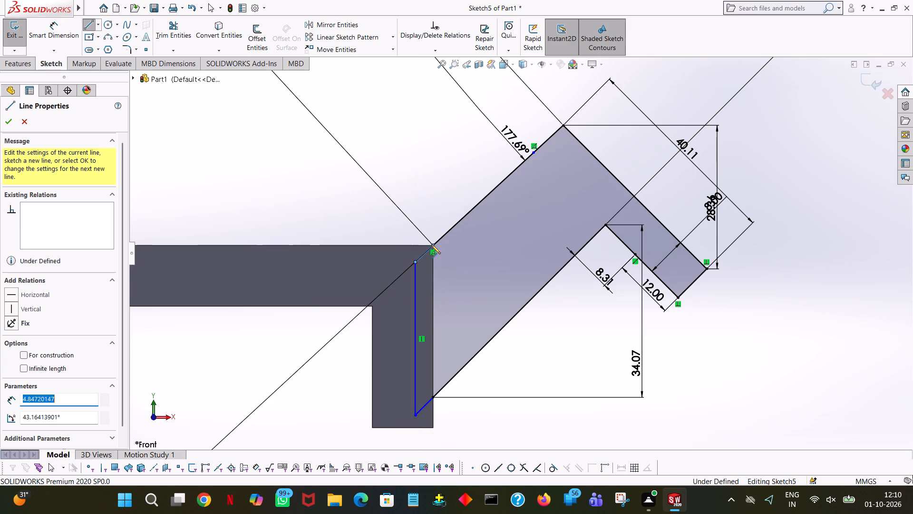
click(444, 252)
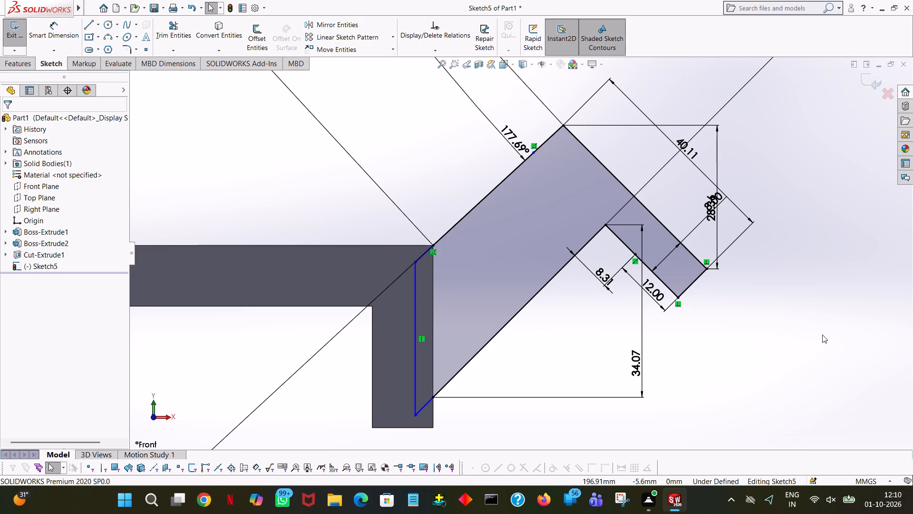
Dimension the length of the vertical closing line inside the leg.
click(309, 170)
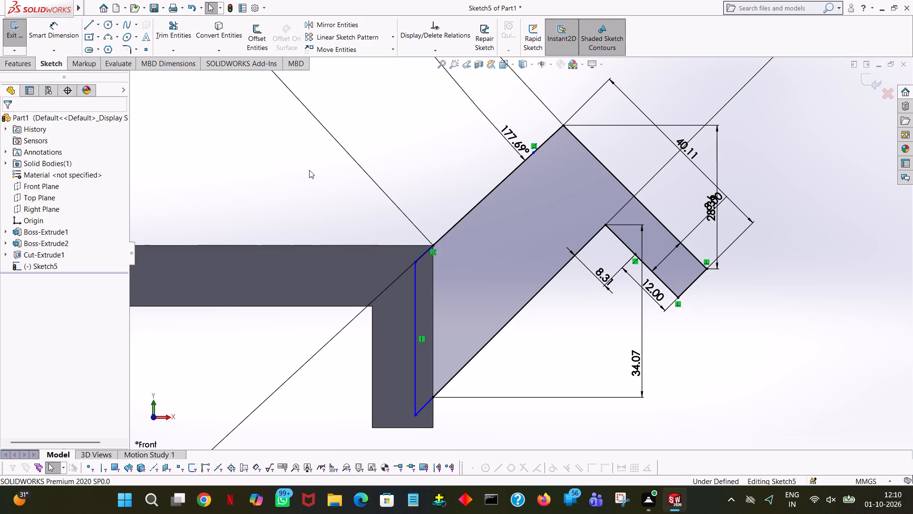
click(42, 29)
click(415, 347)
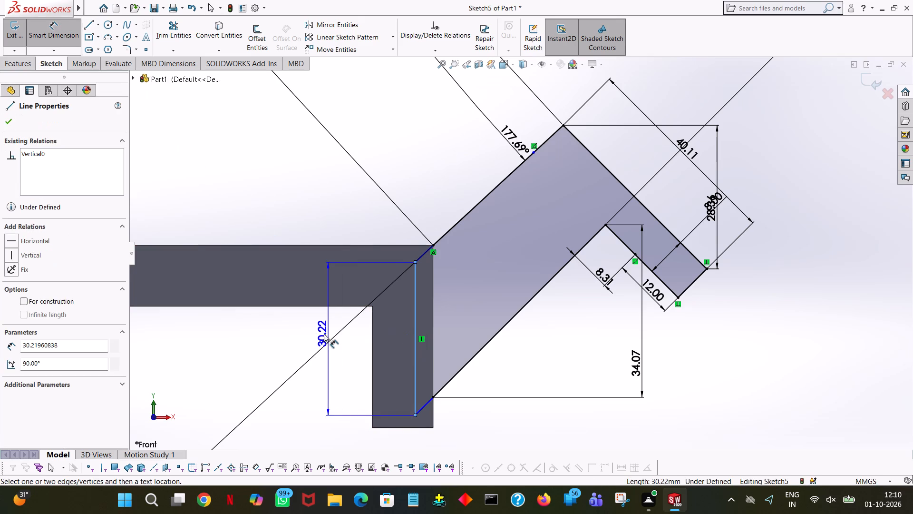
click(322, 334)
click(279, 317)
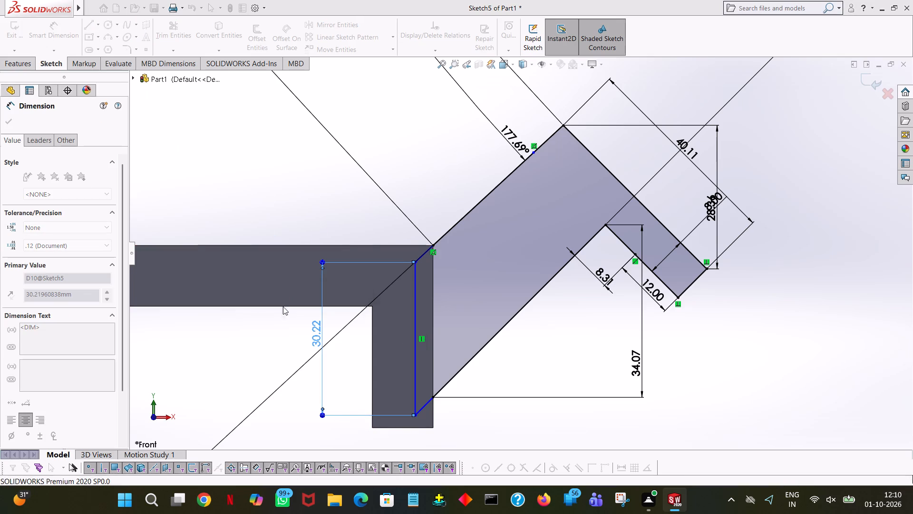
click(316, 168)
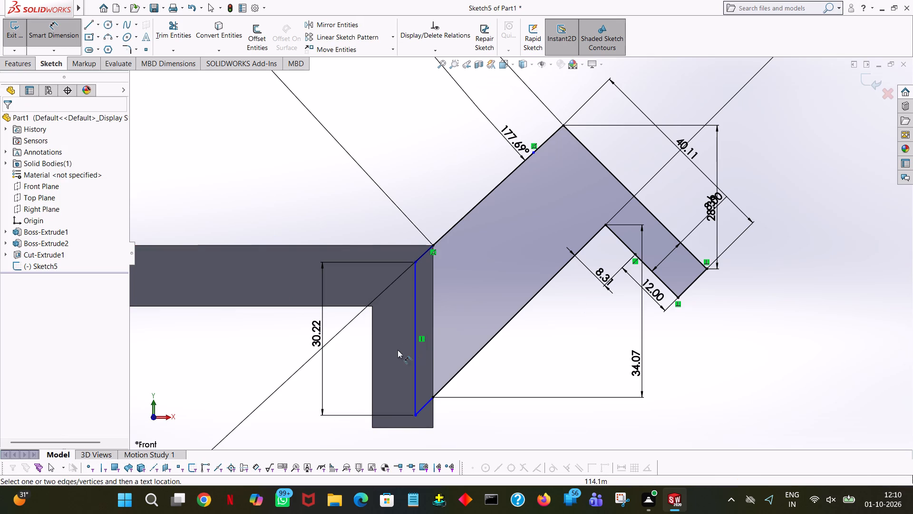
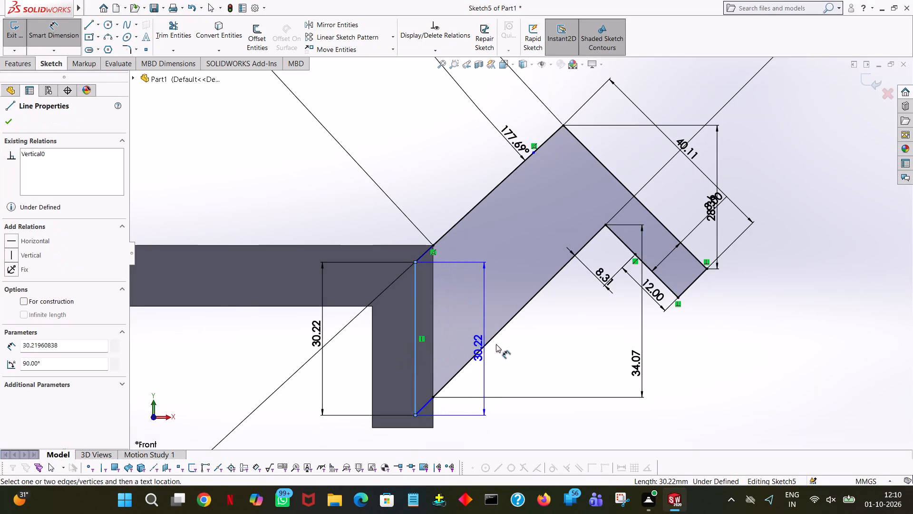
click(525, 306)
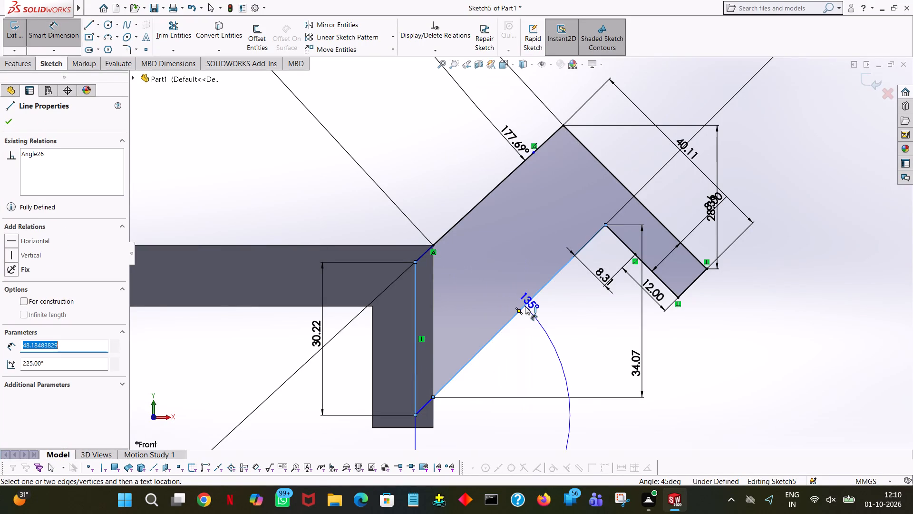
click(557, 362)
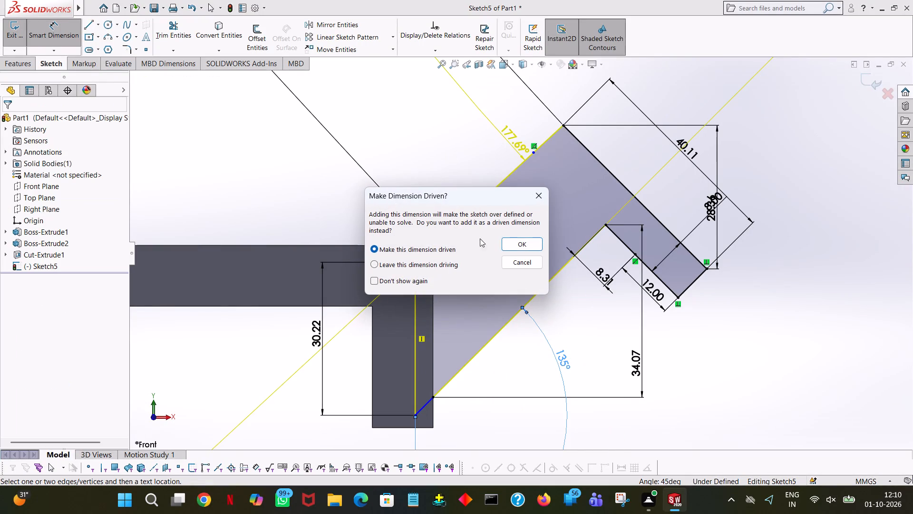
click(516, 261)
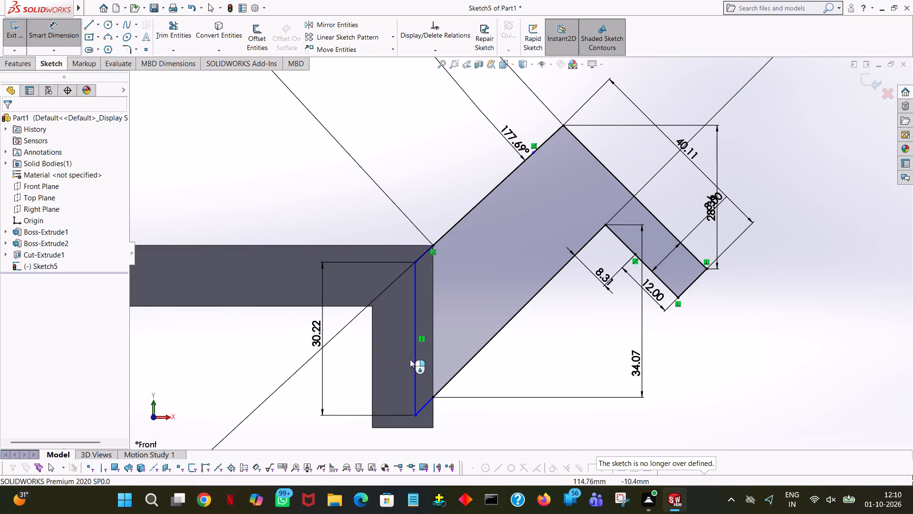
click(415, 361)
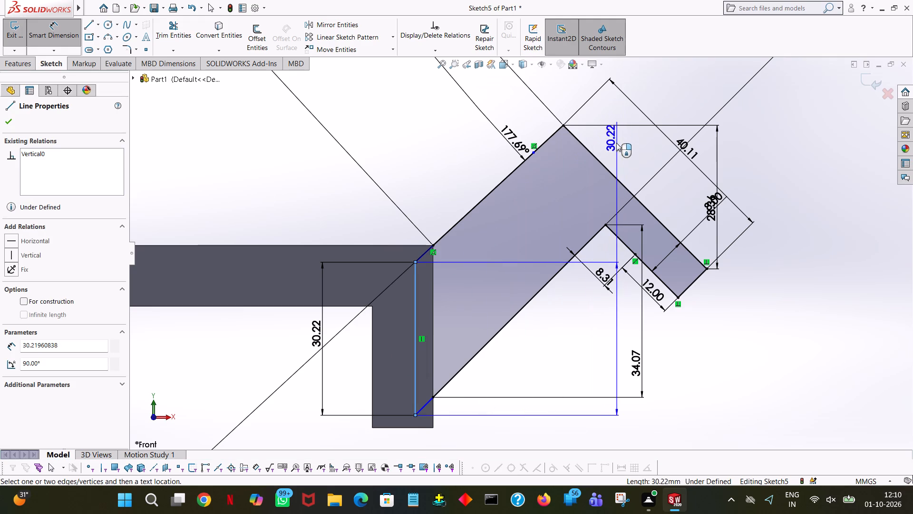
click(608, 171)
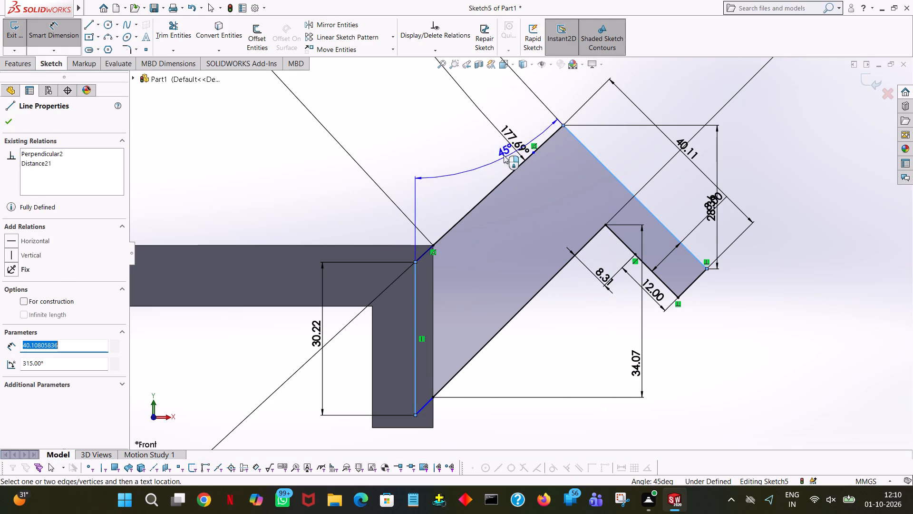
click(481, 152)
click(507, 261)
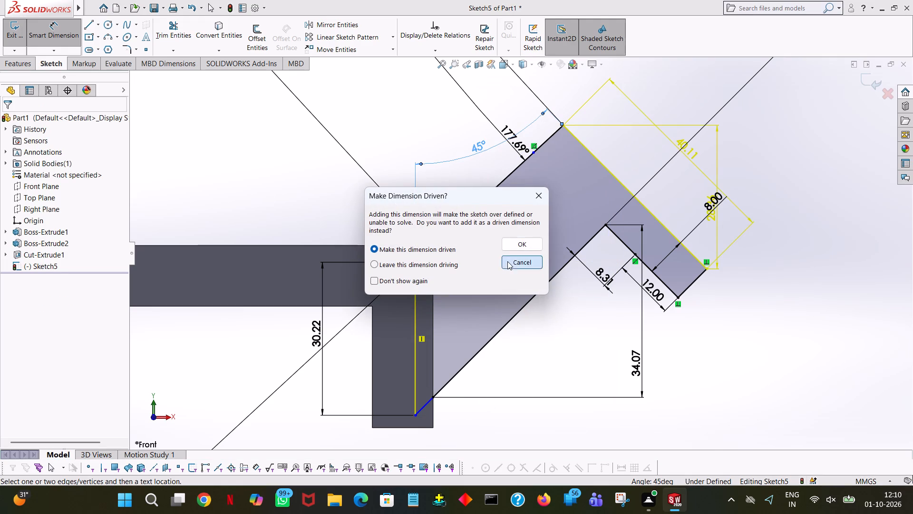
Dimension the horizontal distance between the vertical closing line and the leg's inner edge.
click(413, 317)
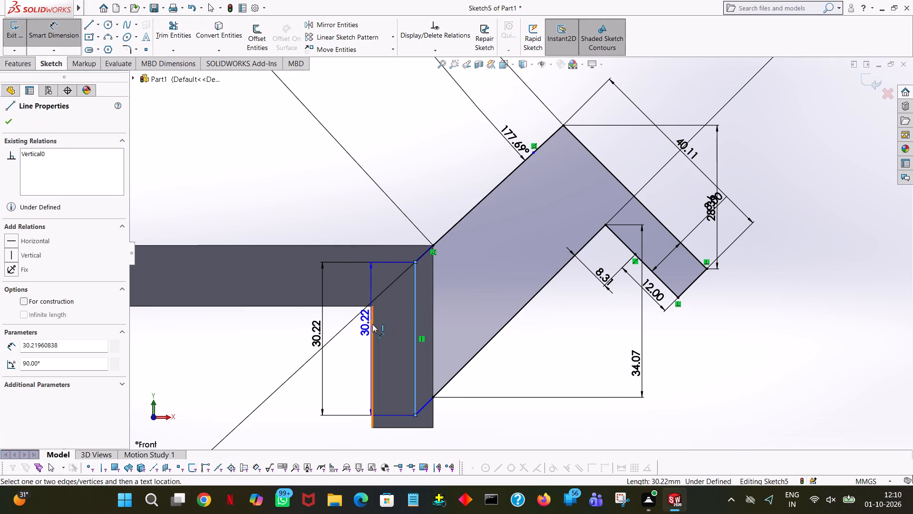
click(373, 326)
click(350, 329)
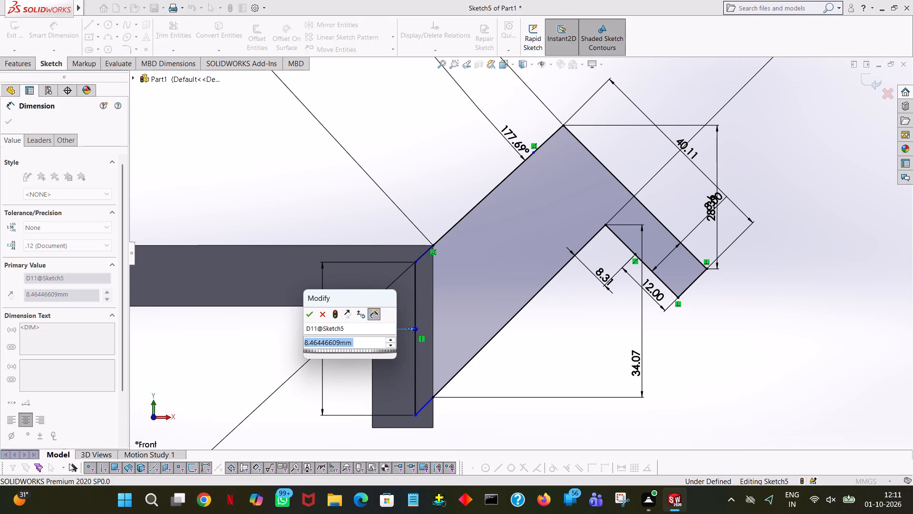
click(307, 315)
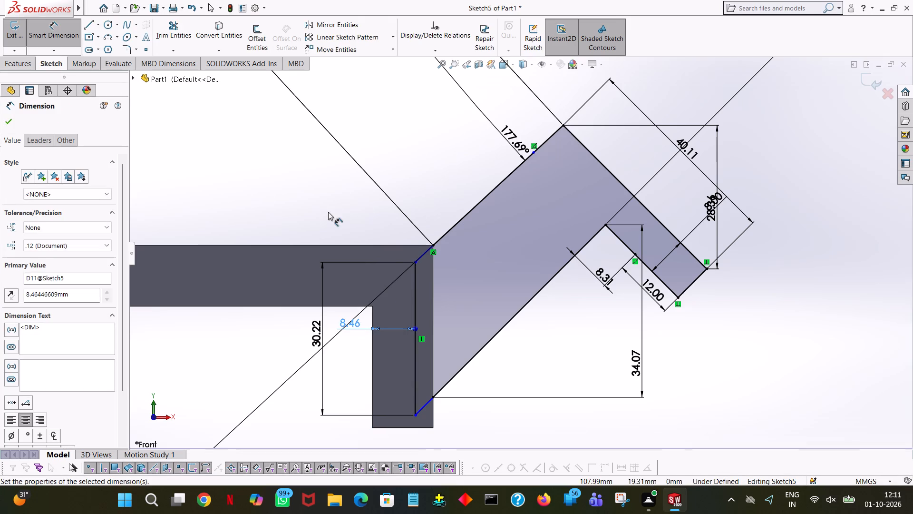
click(328, 212)
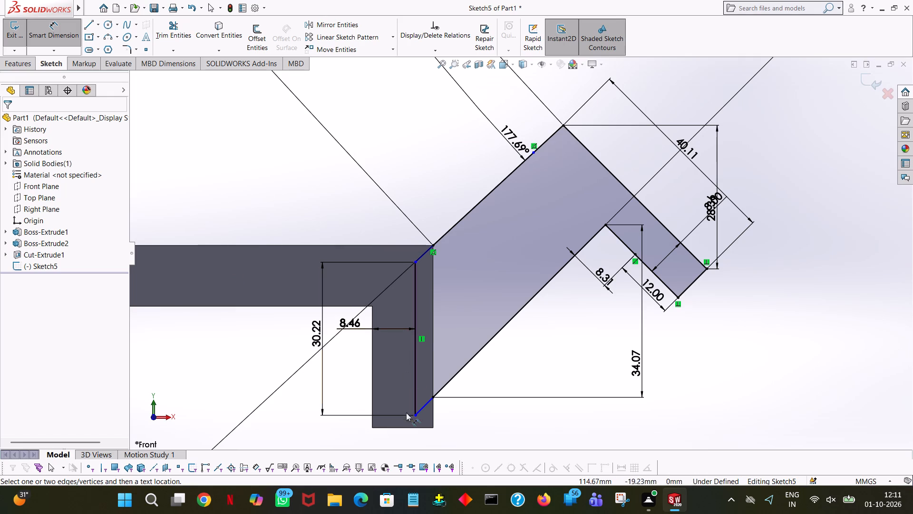
Dimension the length of the short sloping line at the lower end of the vertical closing line inside the leg.
click(424, 405)
click(455, 420)
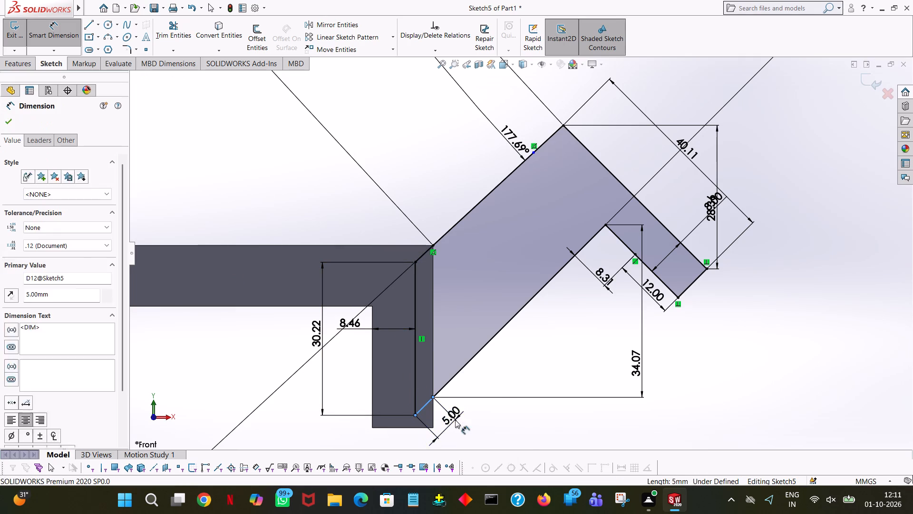
click(416, 405)
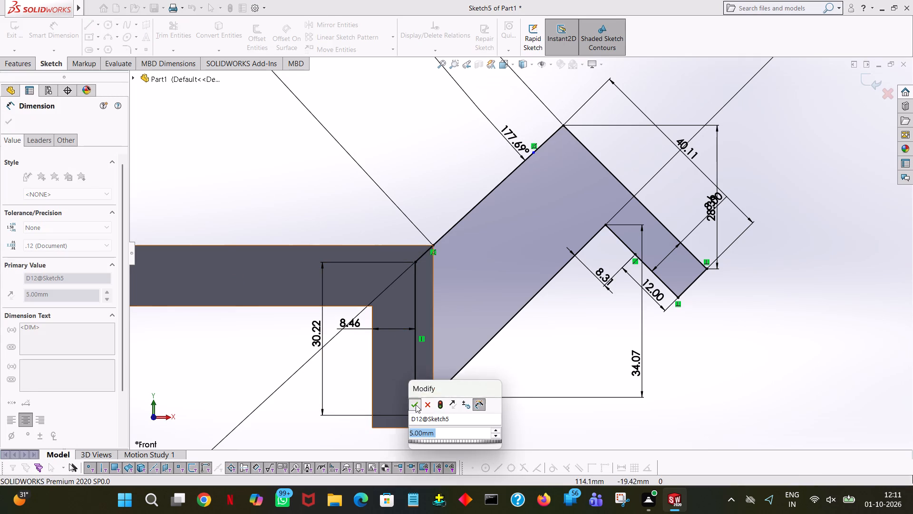
click(513, 392)
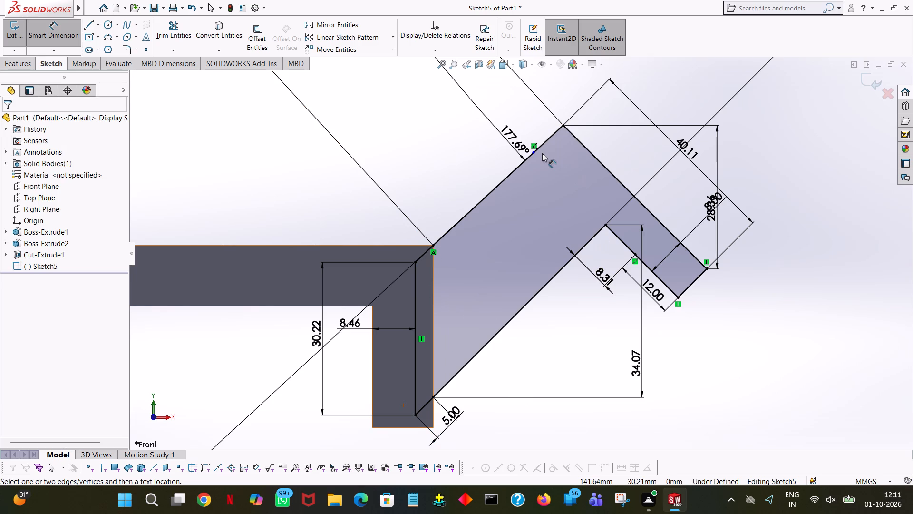
Dimension the distance from the point on the arm's upper sloping line to the arm's long outer end line.
ctrl+scroll(542, 153, down, 2)
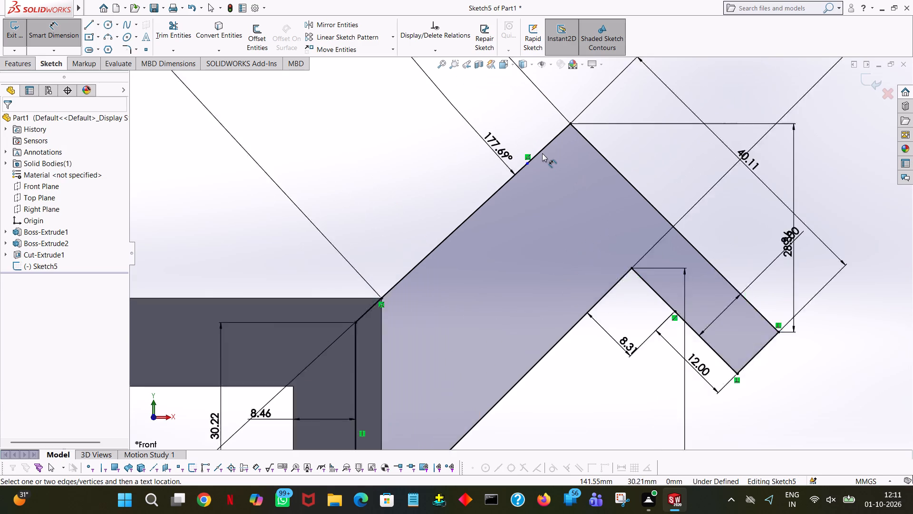
ctrl+scroll(542, 153, down, 7)
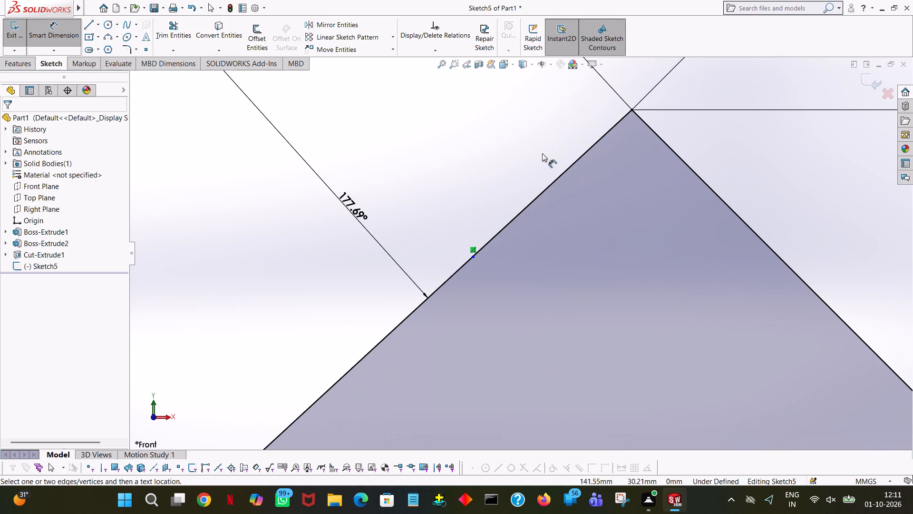
click(472, 258)
click(683, 160)
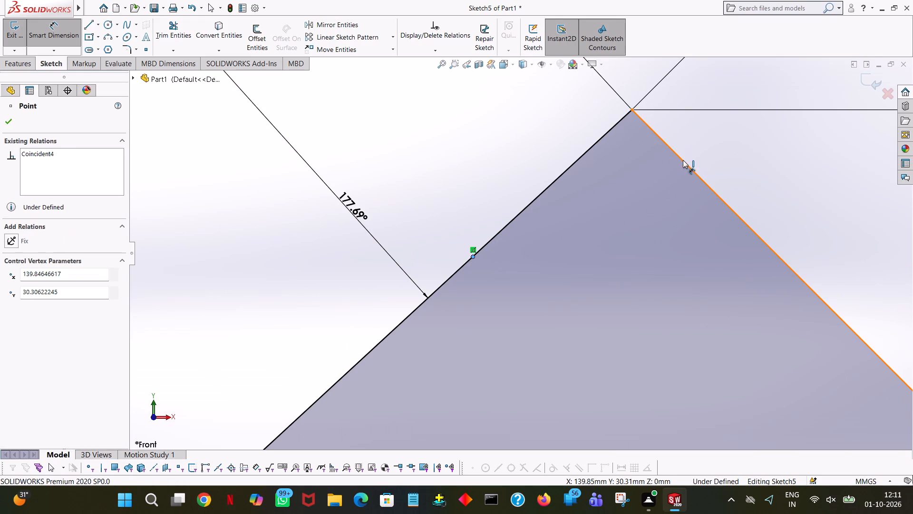
click(528, 131)
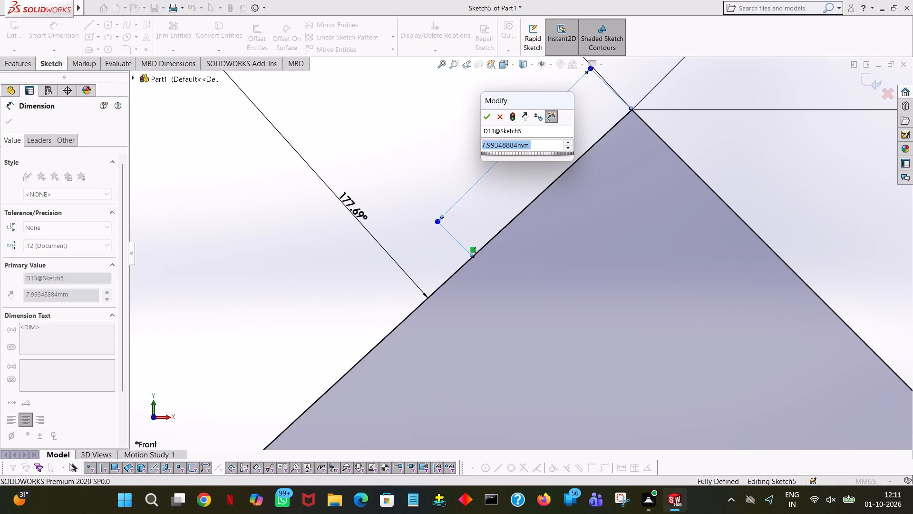
click(493, 116)
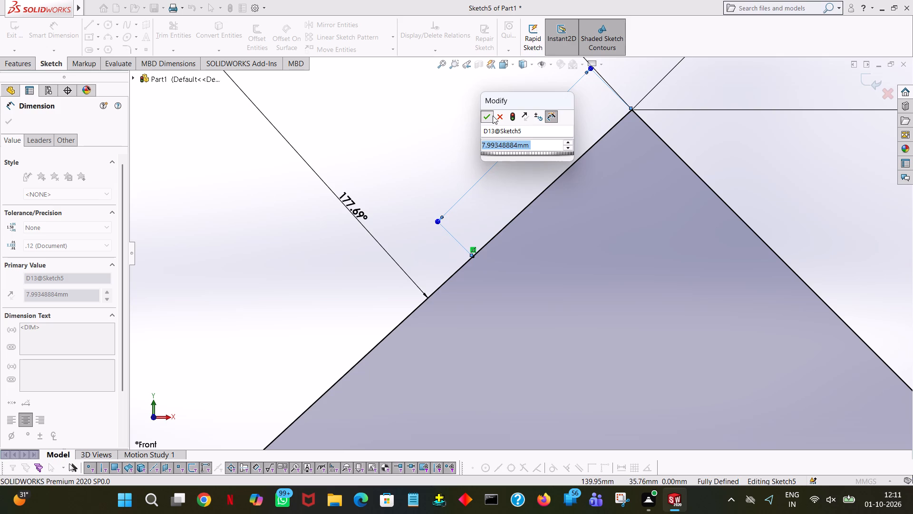
click(528, 191)
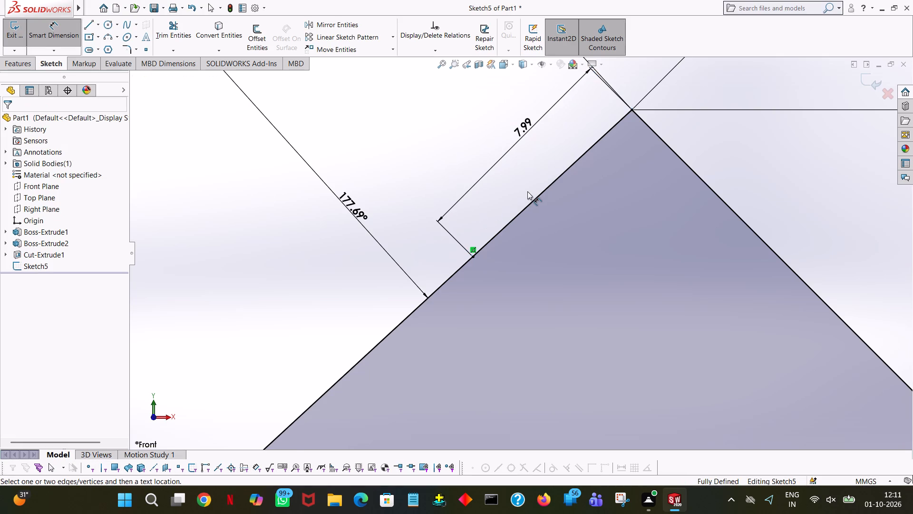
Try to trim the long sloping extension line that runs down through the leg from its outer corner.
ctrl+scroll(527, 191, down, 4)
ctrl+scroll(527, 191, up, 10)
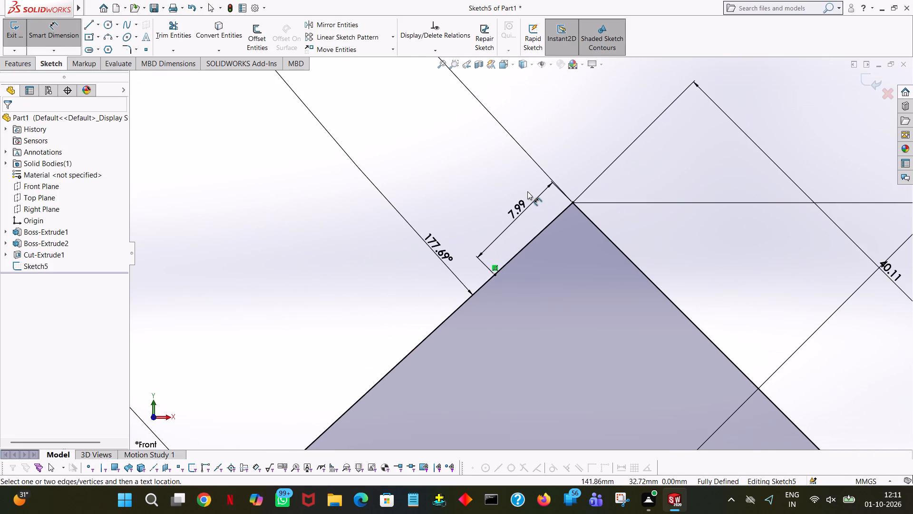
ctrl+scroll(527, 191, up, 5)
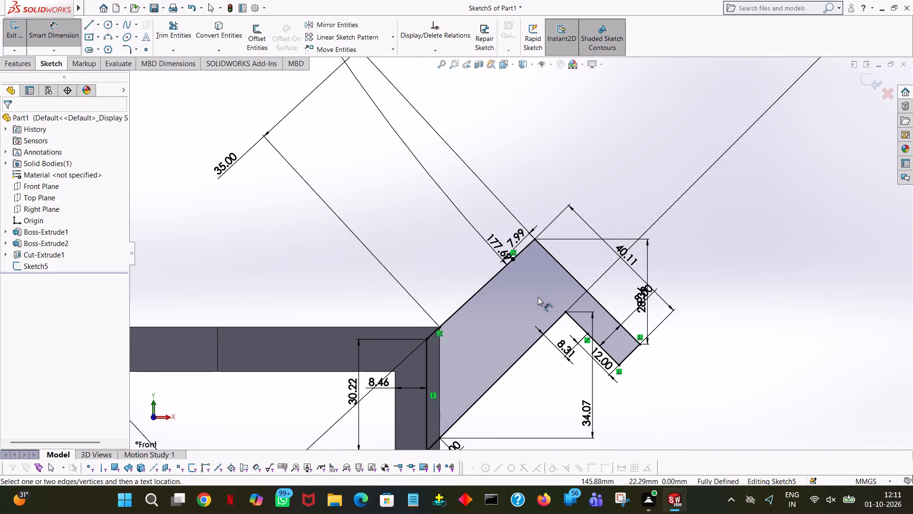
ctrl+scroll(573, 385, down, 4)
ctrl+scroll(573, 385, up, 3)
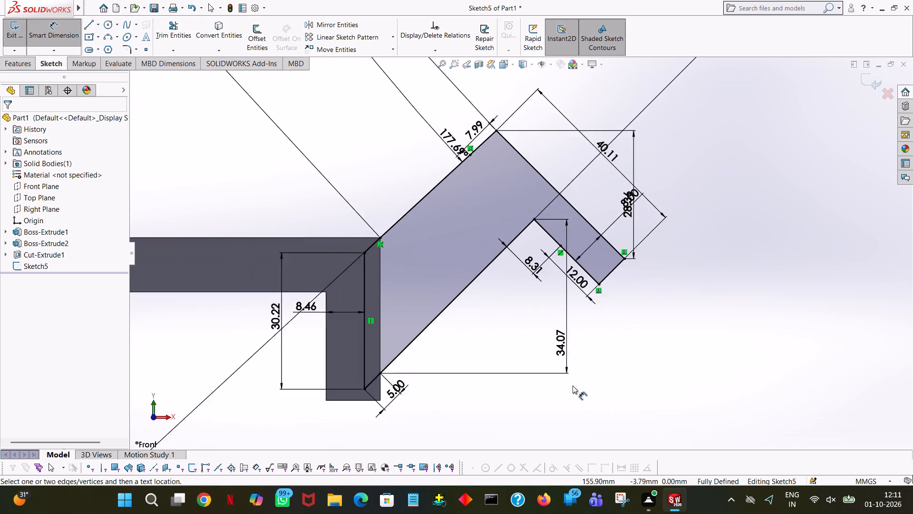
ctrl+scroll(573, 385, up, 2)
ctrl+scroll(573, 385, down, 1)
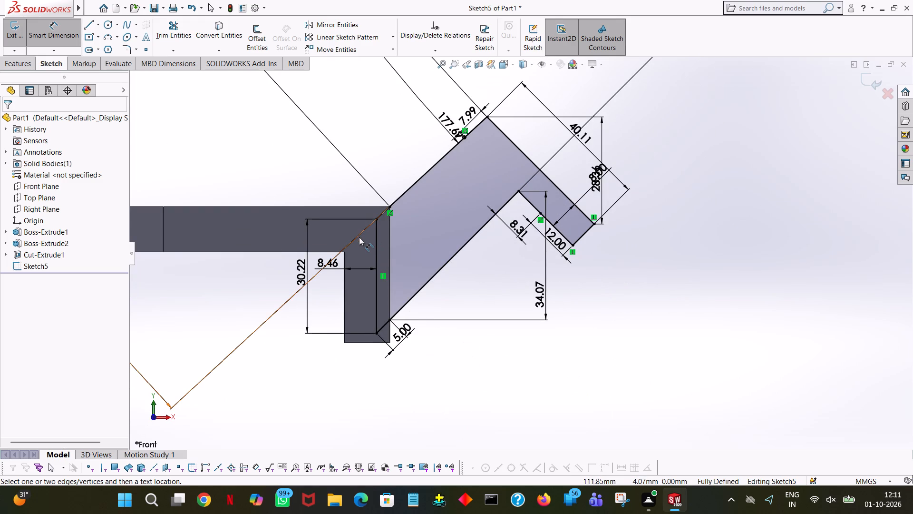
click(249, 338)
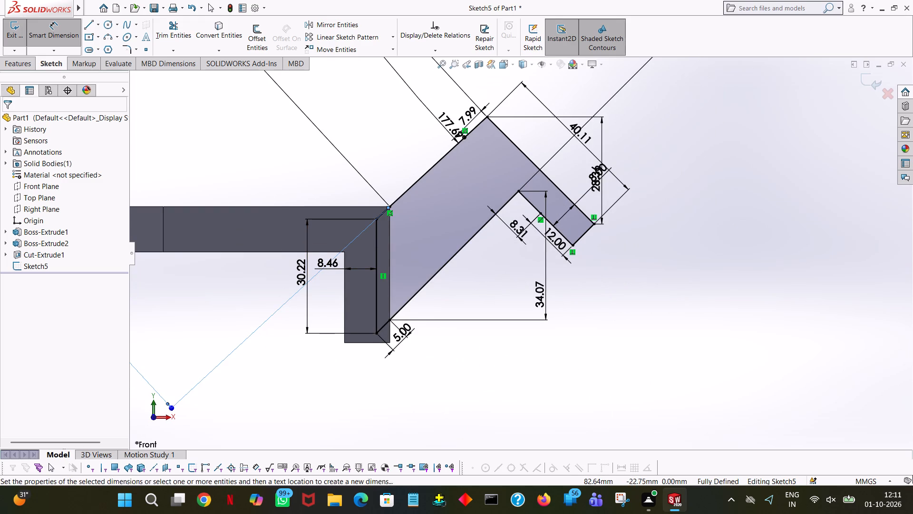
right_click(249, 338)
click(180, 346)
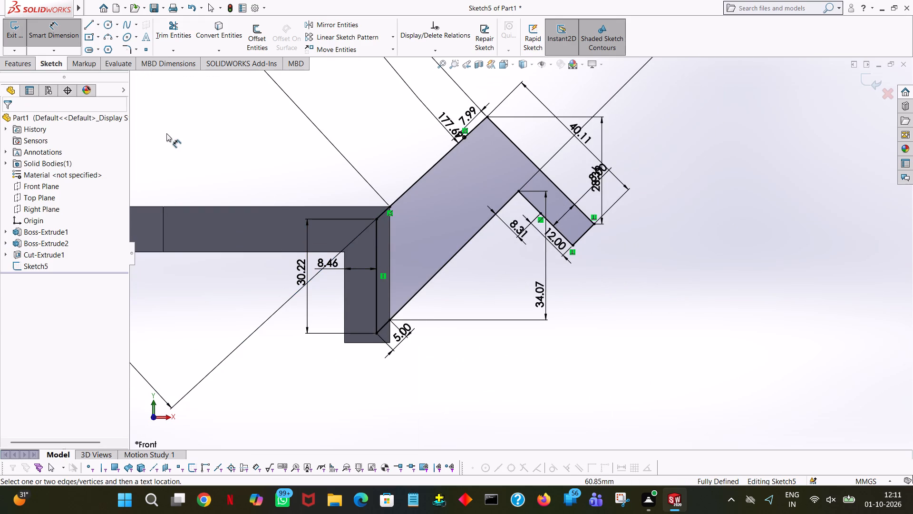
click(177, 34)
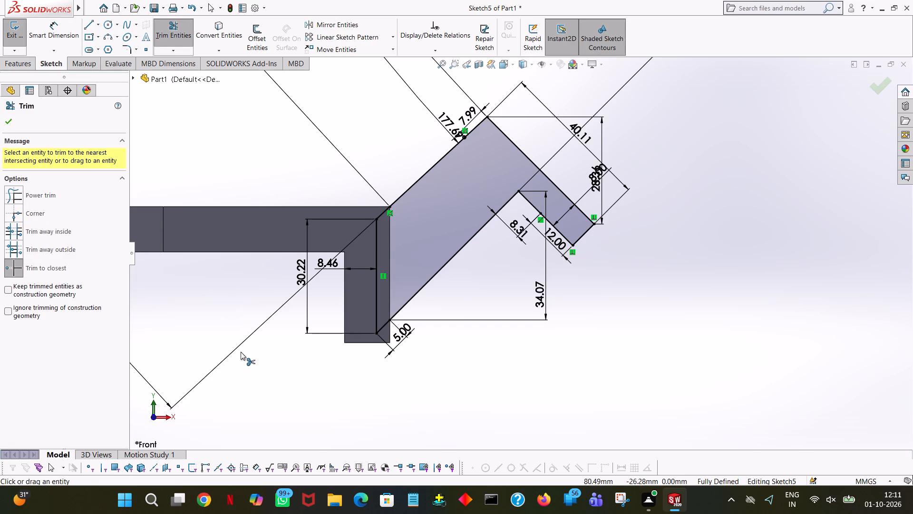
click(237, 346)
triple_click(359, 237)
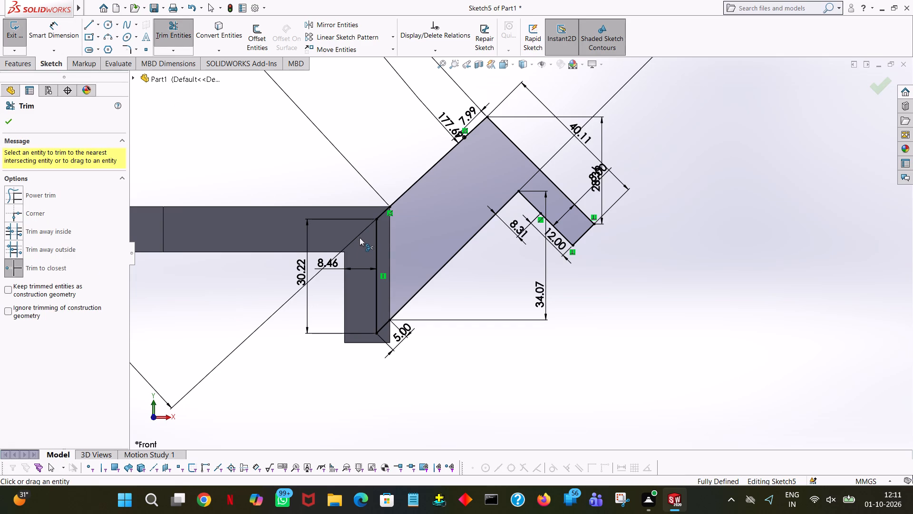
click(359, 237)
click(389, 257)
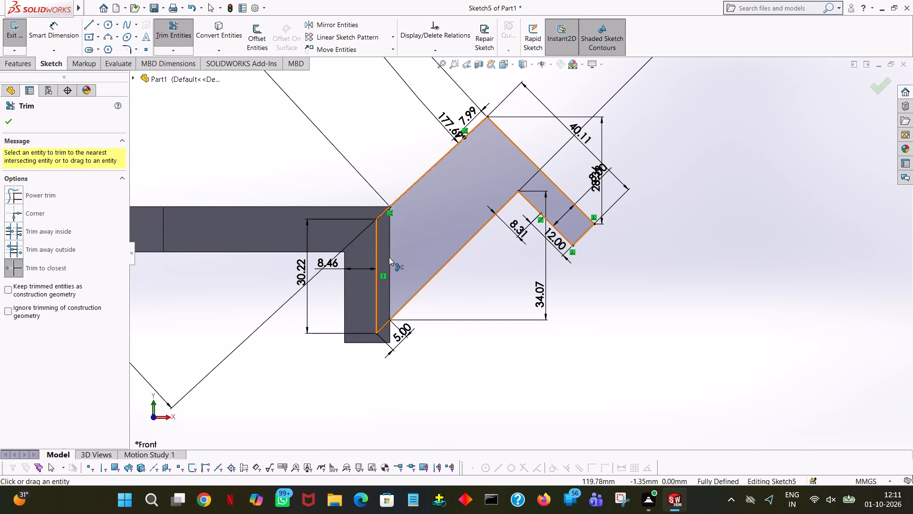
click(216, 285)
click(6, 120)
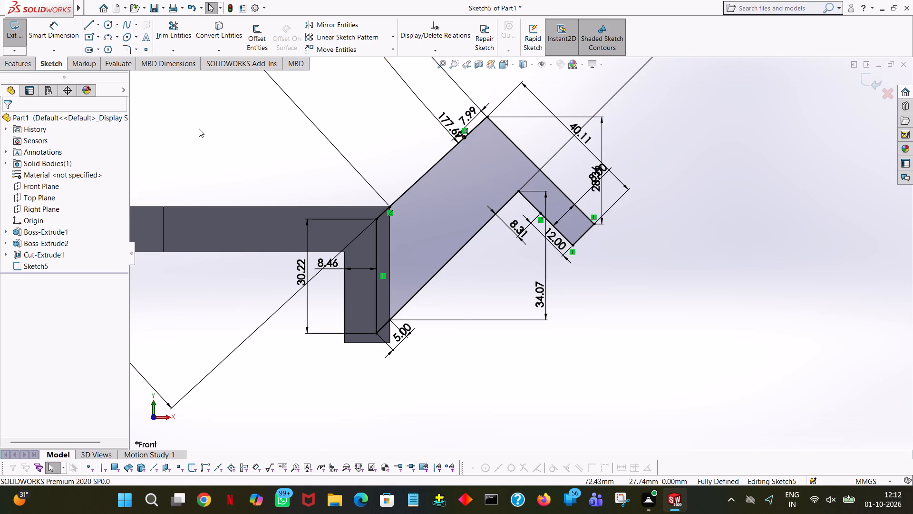
Revolve the closed arm profile 360 degrees about its upper sloping line, merging the result with the bracket.
click(33, 65)
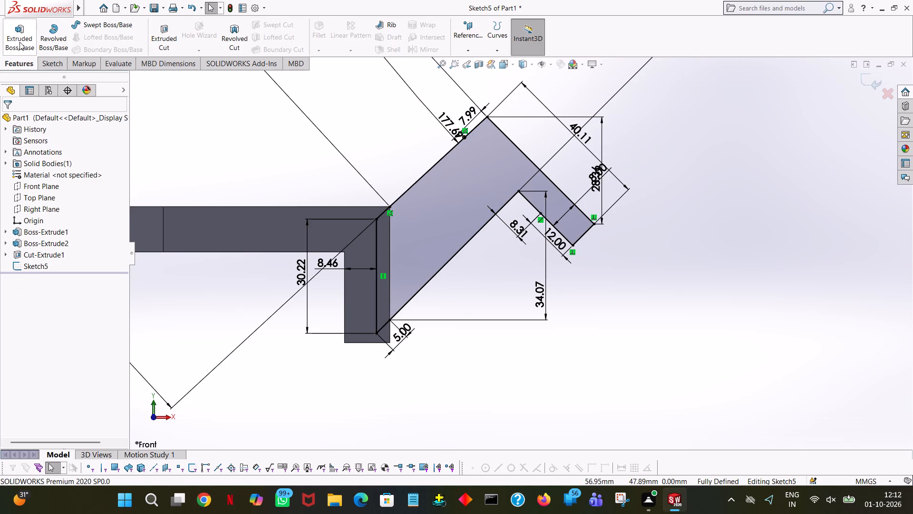
click(64, 42)
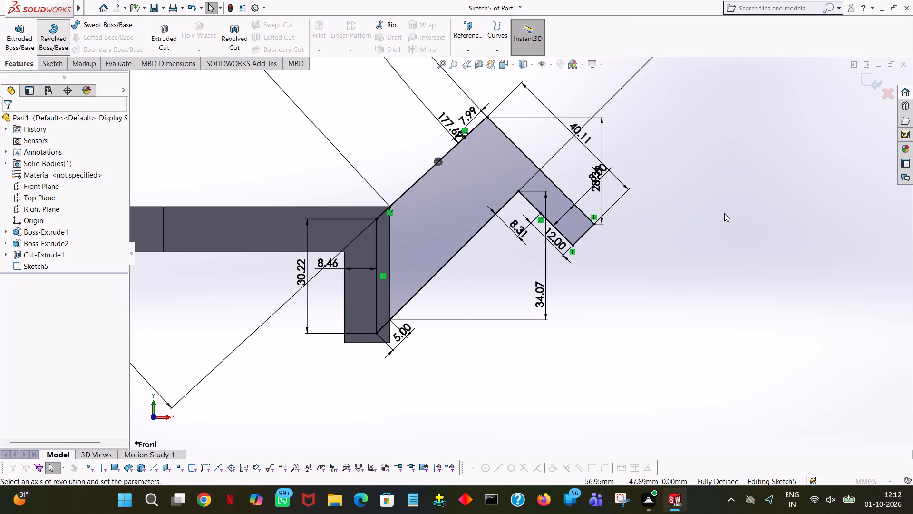
click(418, 178)
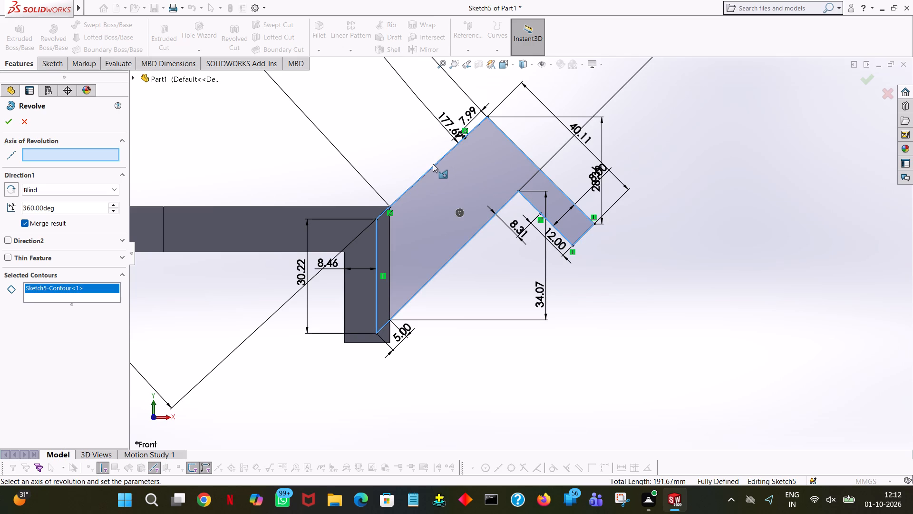
click(433, 164)
click(68, 154)
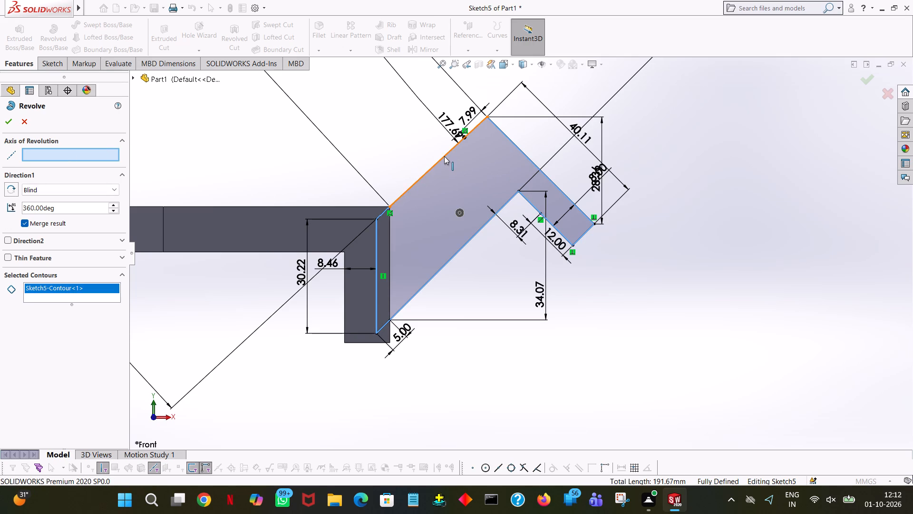
click(444, 156)
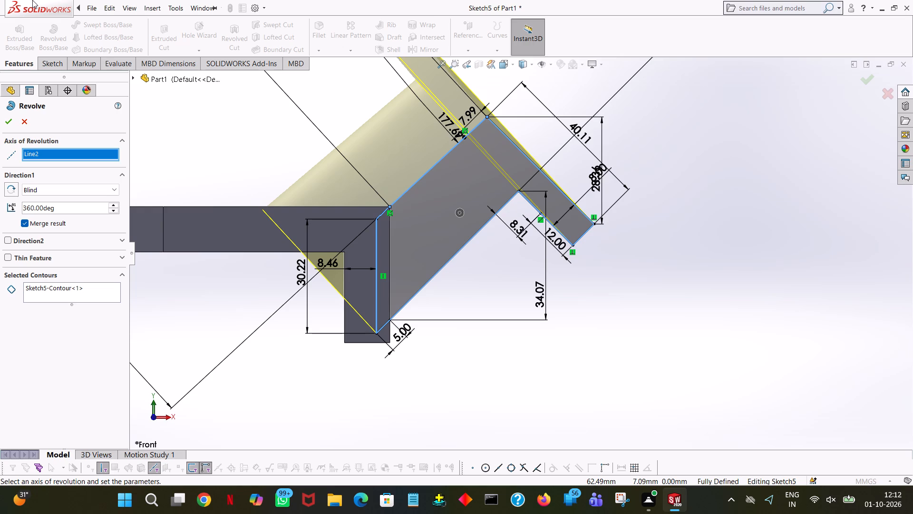
click(10, 124)
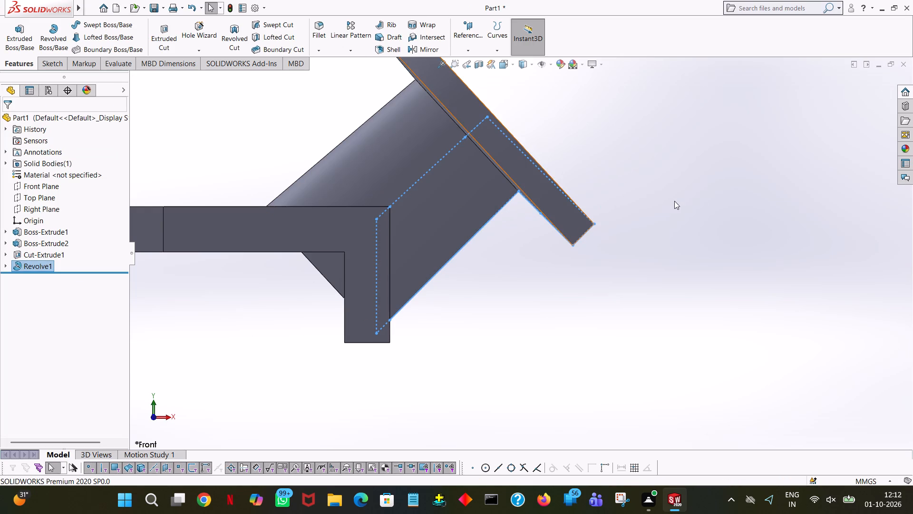
click(711, 202)
Examine the revolved arm and flange from several directions, including where they meet the plate and leg.
middle_drag(711, 202, 650, 273)
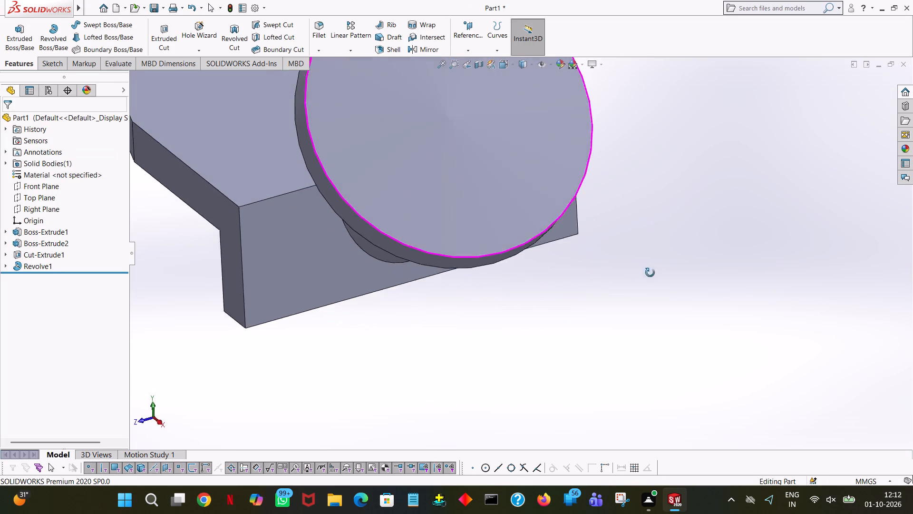
middle_drag(650, 273, 670, 284)
ctrl+scroll(641, 244, down, 3)
ctrl+scroll(641, 244, up, 4)
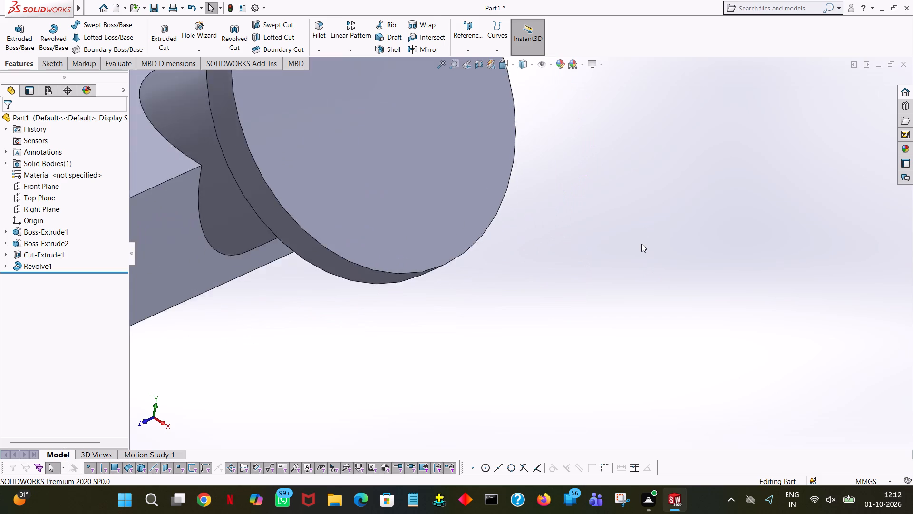
ctrl+scroll(641, 244, up, 7)
ctrl+scroll(641, 244, down, 3)
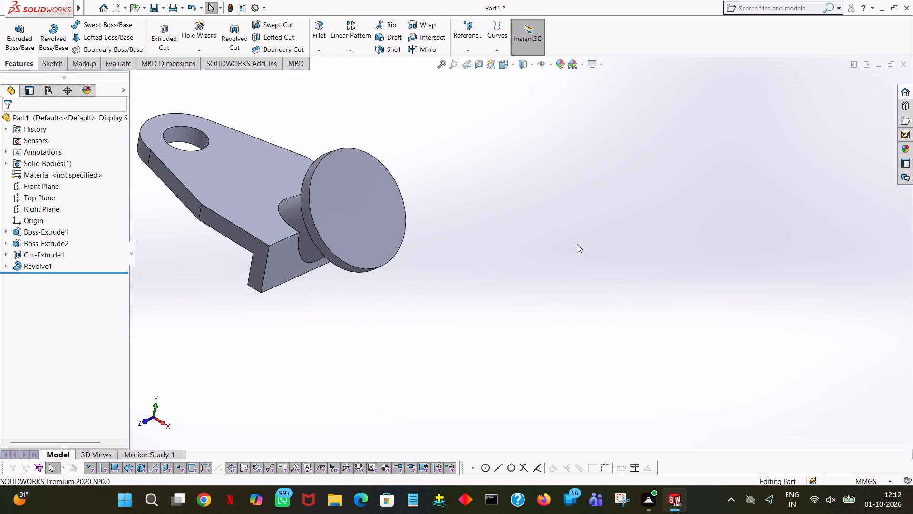
middle_drag(575, 244, 576, 403)
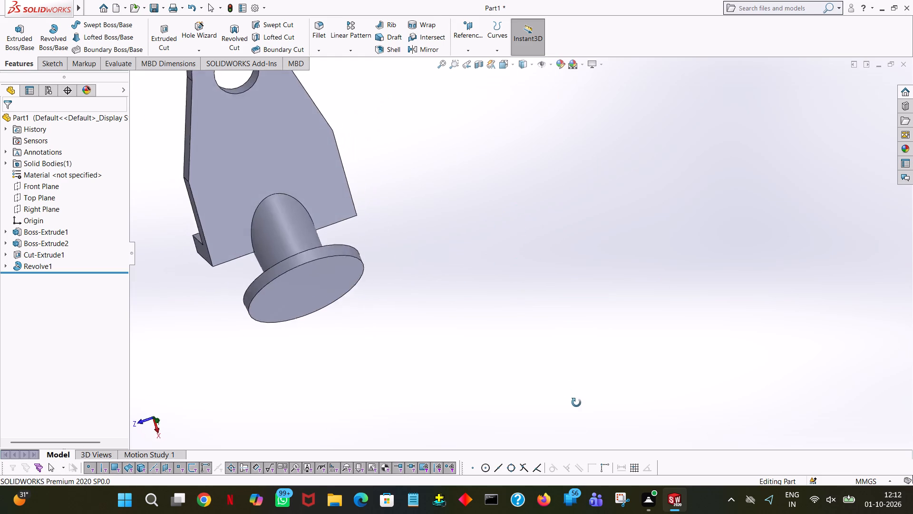
middle_drag(576, 403, 374, 490)
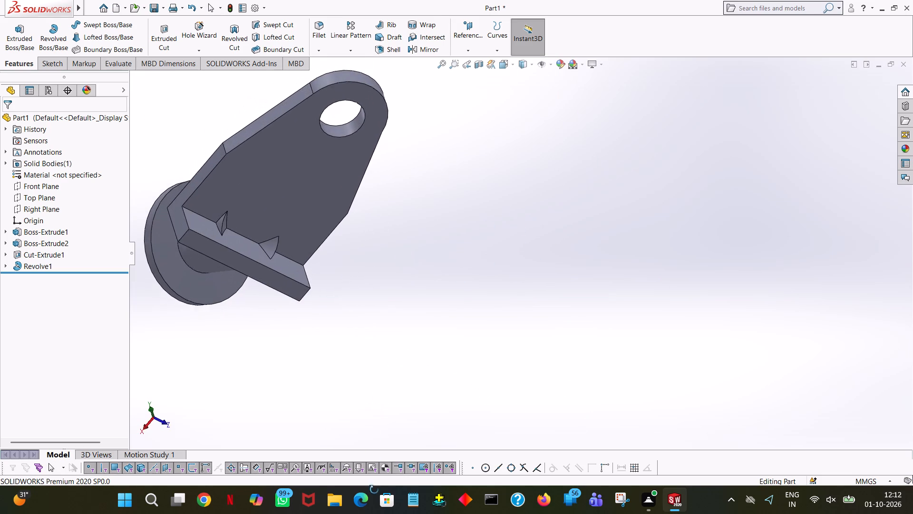
middle_drag(374, 490, 354, 504)
middle_drag(324, 481, 349, 405)
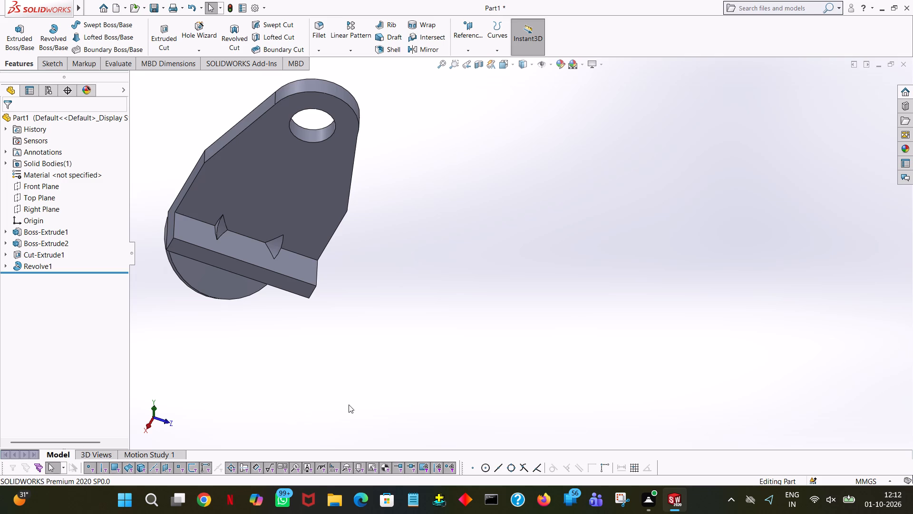
middle_drag(349, 405, 394, 400)
middle_drag(641, 201, 688, 203)
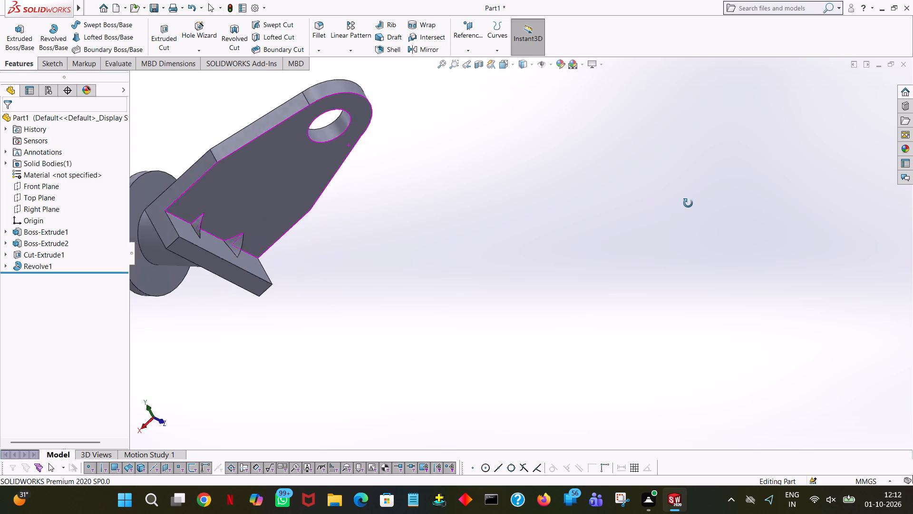
middle_drag(688, 203, 761, 236)
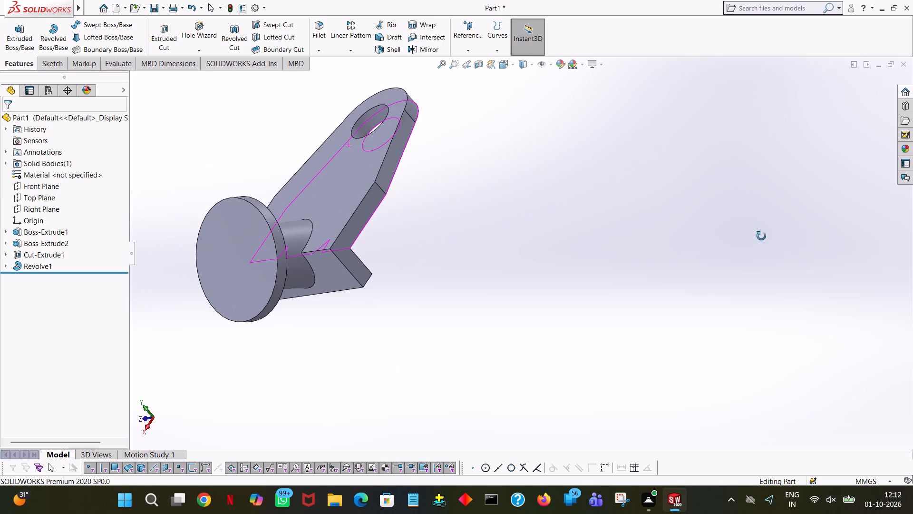
middle_drag(761, 236, 785, 242)
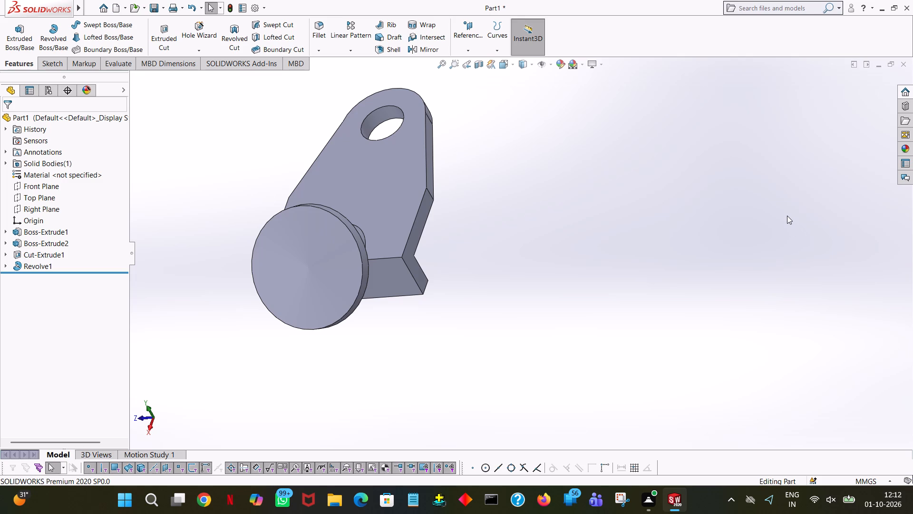
middle_click(790, 210)
middle_drag(790, 209, 802, 172)
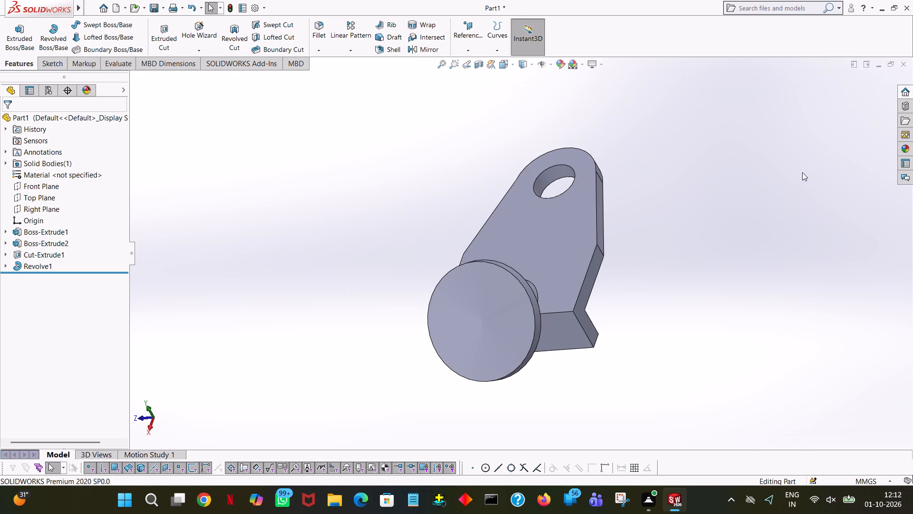
middle_drag(802, 172, 802, 132)
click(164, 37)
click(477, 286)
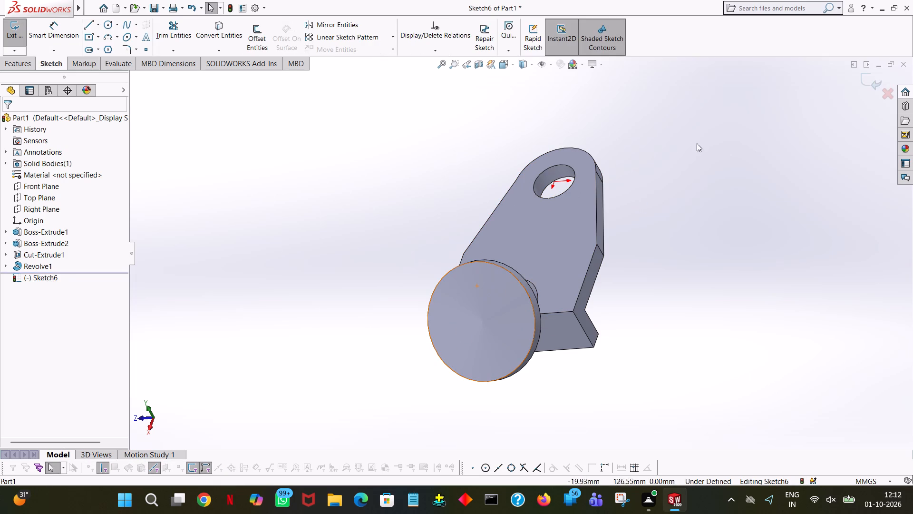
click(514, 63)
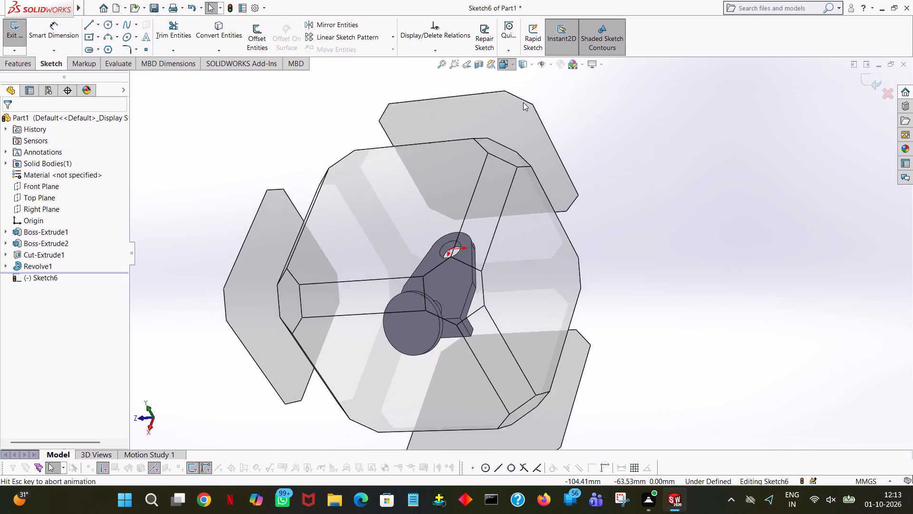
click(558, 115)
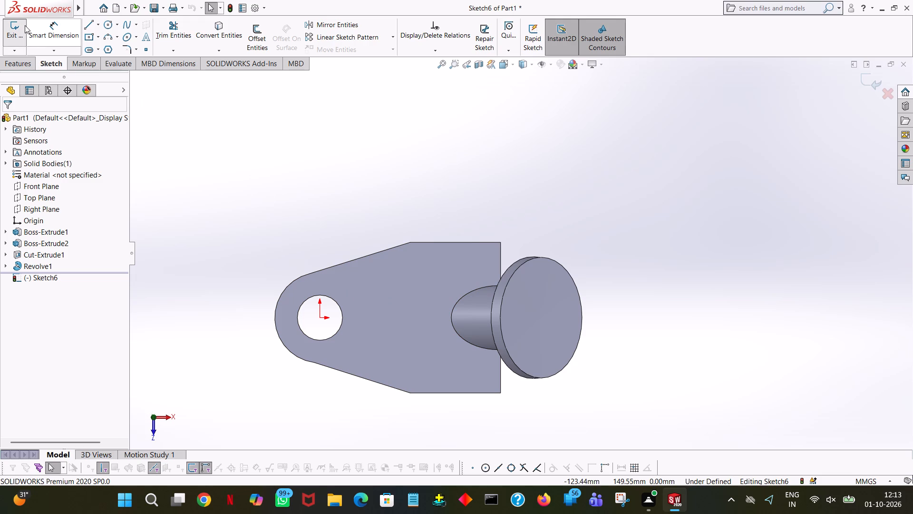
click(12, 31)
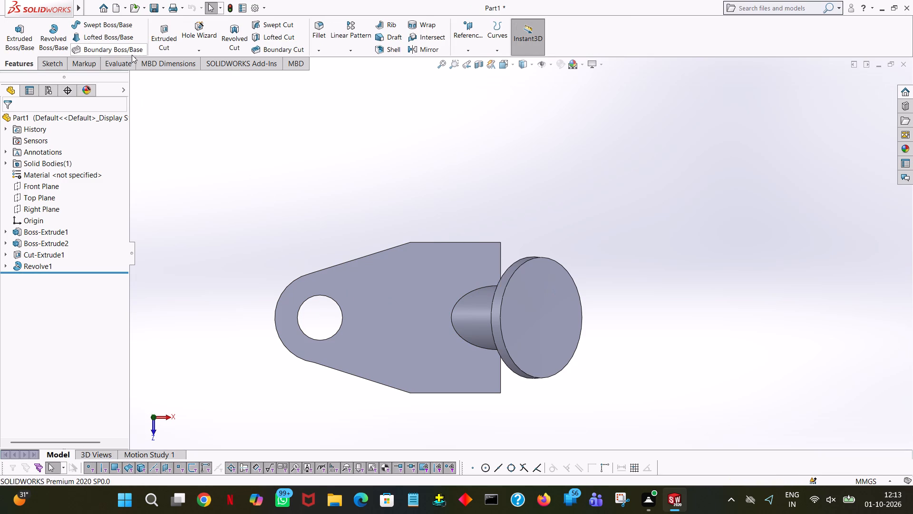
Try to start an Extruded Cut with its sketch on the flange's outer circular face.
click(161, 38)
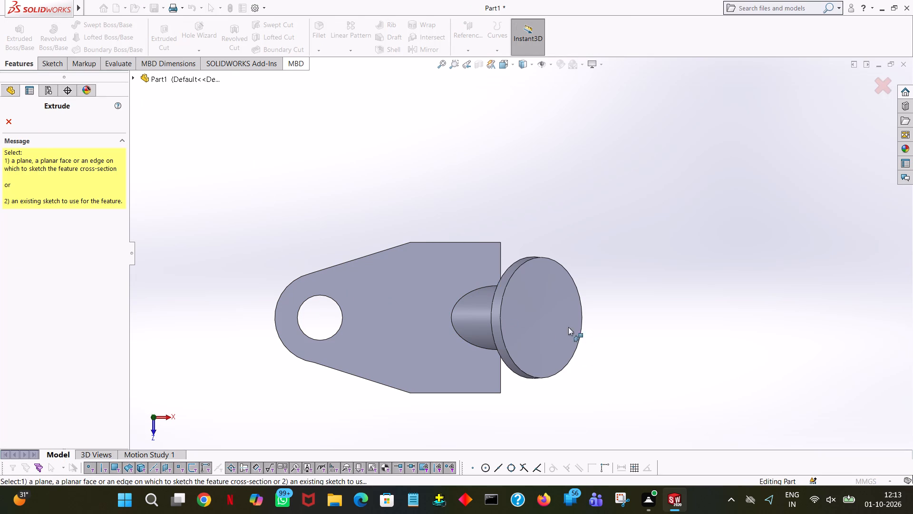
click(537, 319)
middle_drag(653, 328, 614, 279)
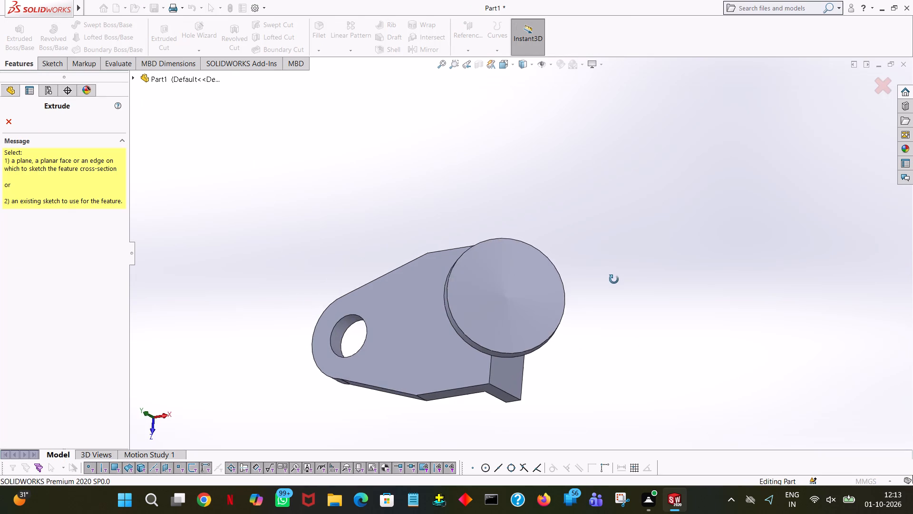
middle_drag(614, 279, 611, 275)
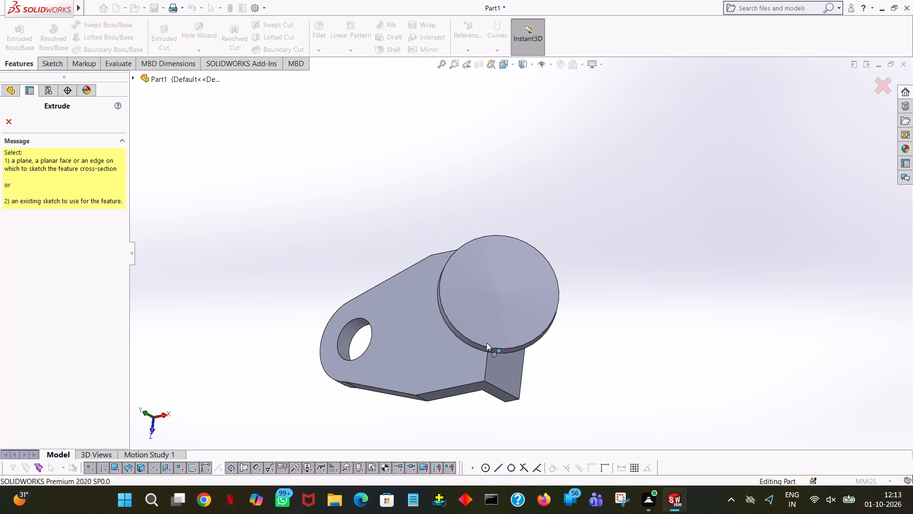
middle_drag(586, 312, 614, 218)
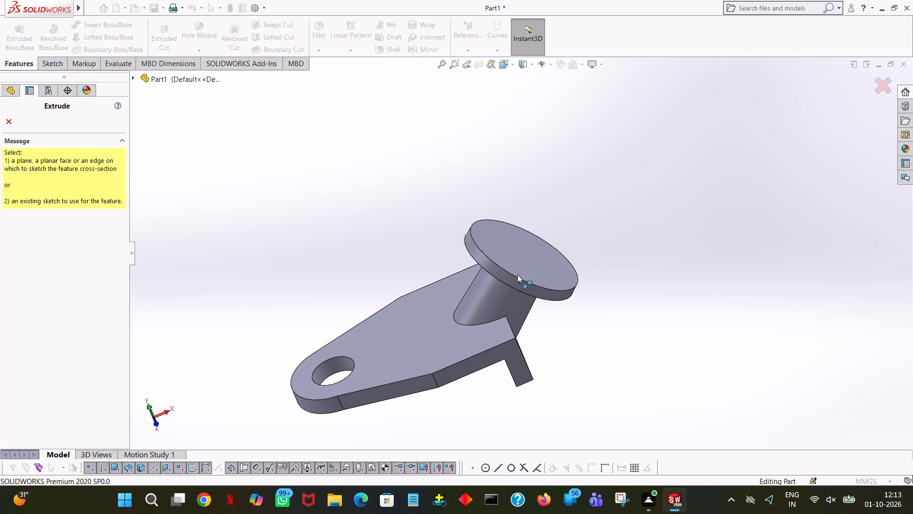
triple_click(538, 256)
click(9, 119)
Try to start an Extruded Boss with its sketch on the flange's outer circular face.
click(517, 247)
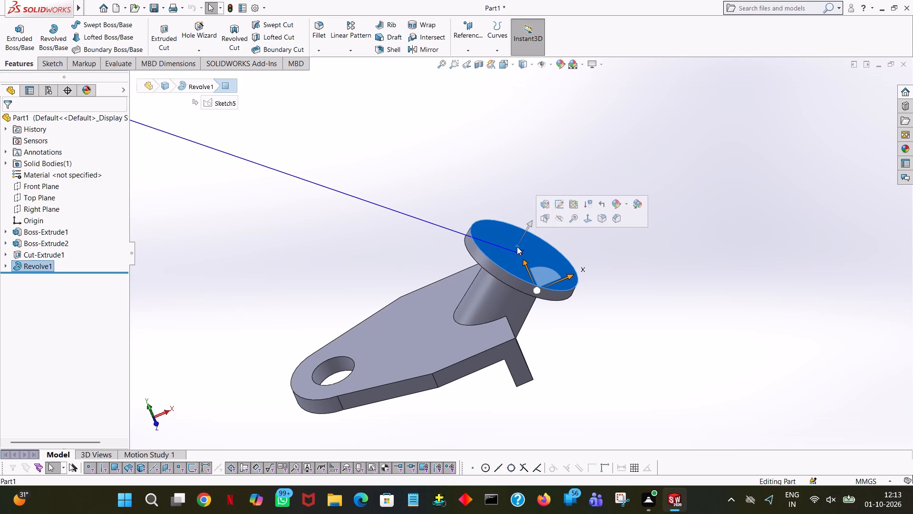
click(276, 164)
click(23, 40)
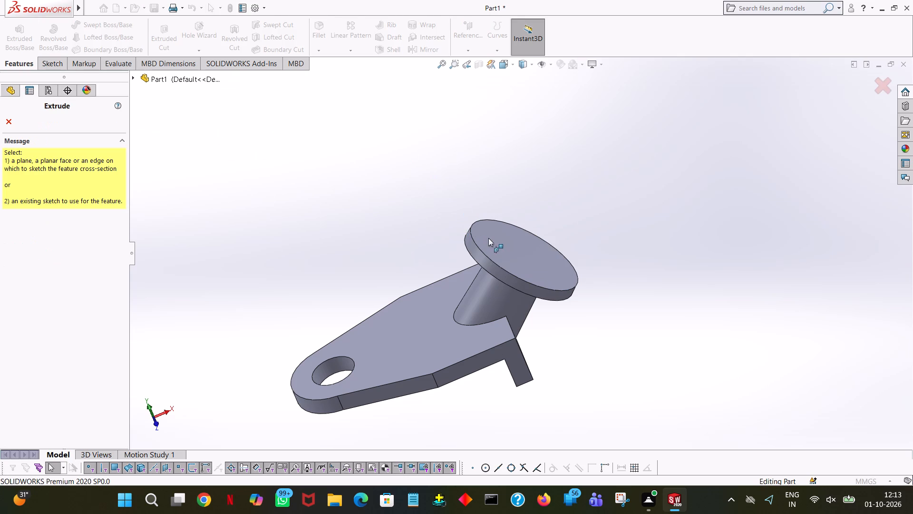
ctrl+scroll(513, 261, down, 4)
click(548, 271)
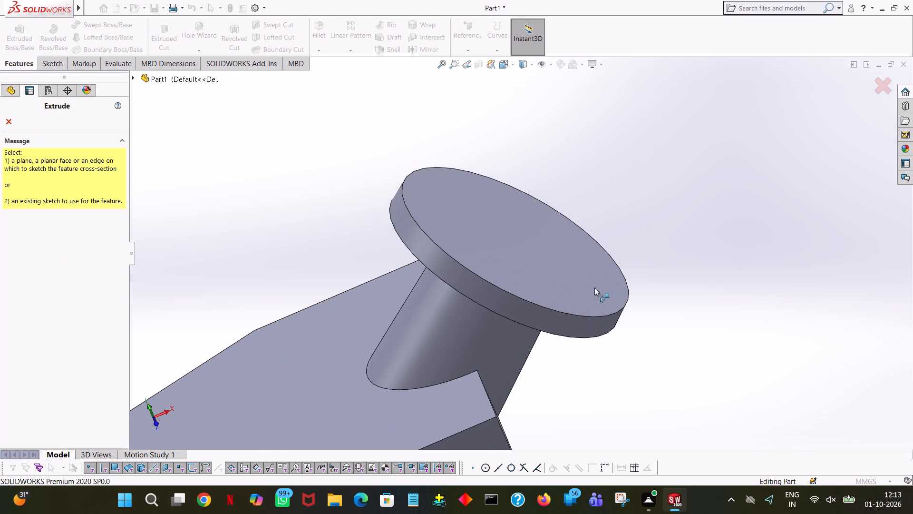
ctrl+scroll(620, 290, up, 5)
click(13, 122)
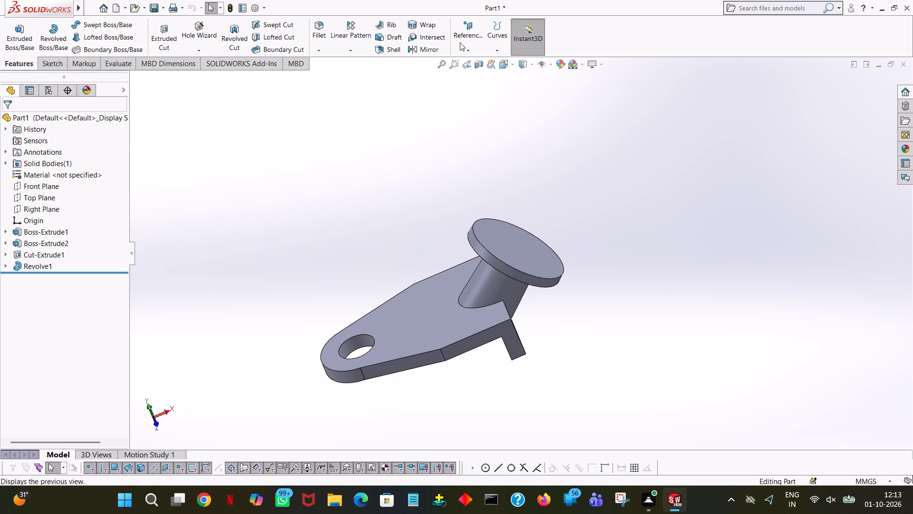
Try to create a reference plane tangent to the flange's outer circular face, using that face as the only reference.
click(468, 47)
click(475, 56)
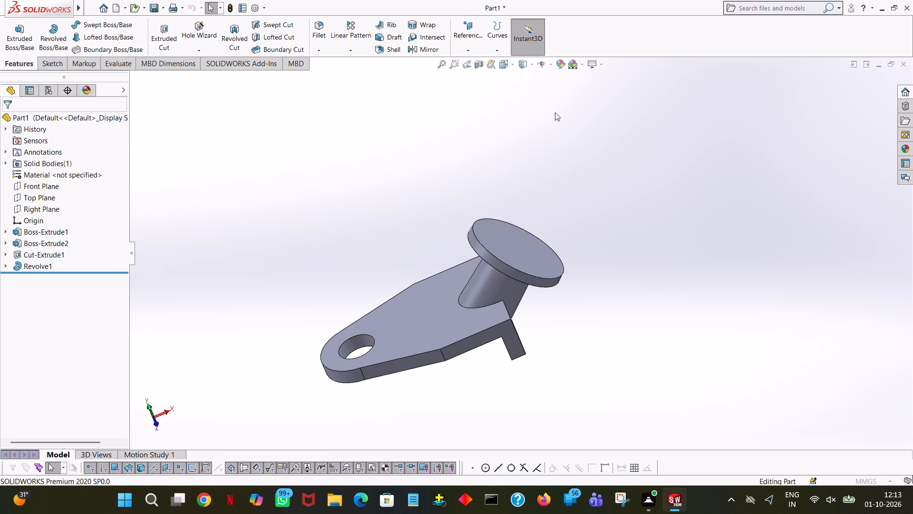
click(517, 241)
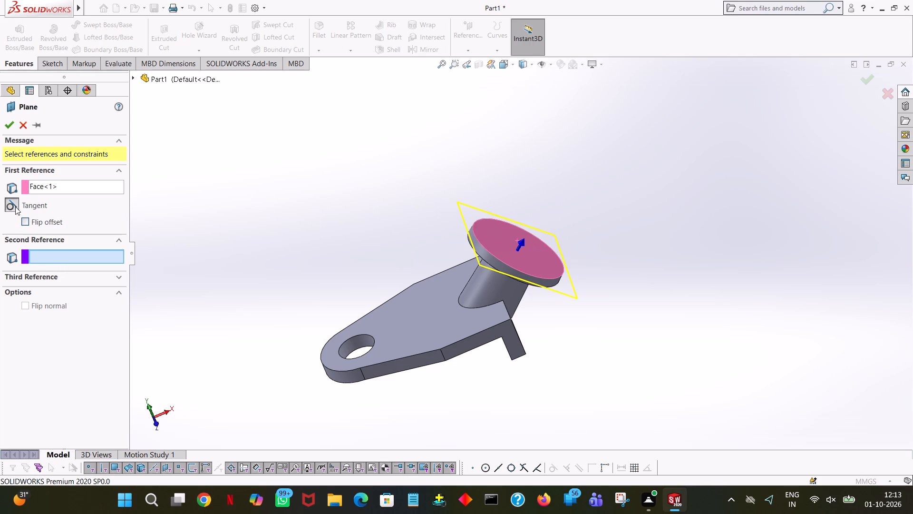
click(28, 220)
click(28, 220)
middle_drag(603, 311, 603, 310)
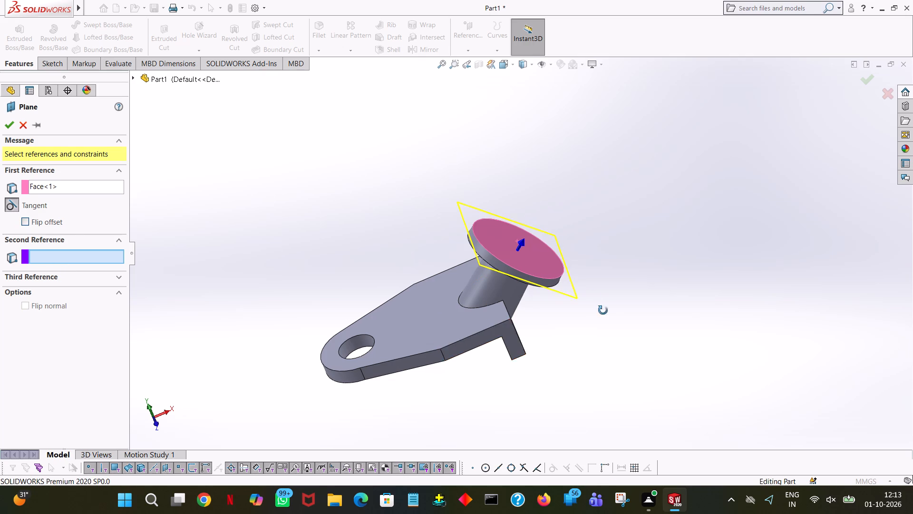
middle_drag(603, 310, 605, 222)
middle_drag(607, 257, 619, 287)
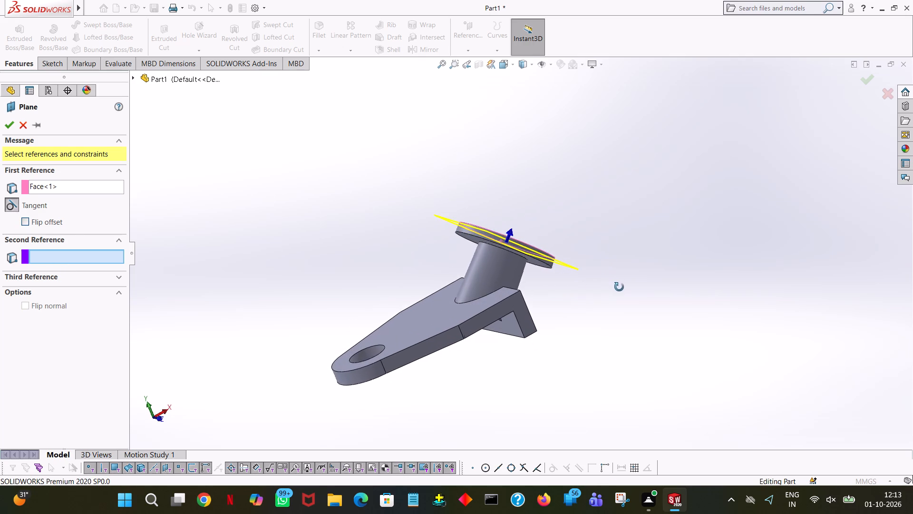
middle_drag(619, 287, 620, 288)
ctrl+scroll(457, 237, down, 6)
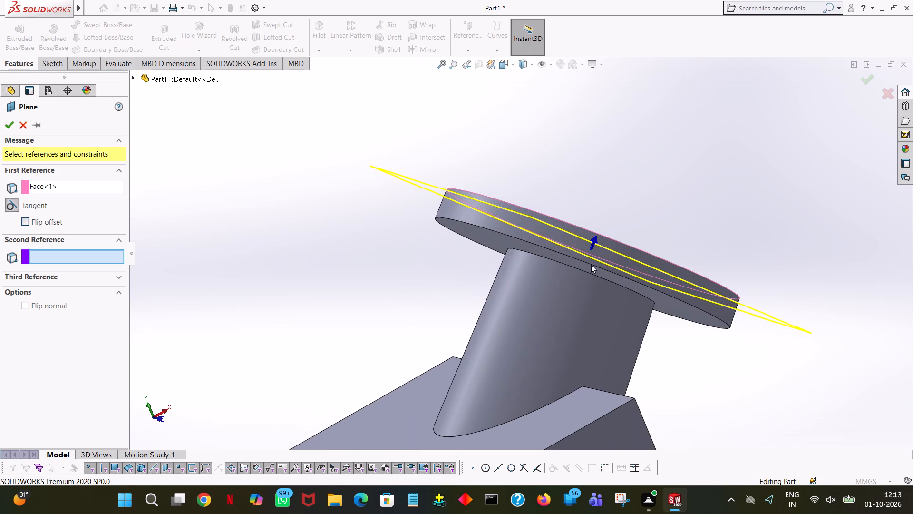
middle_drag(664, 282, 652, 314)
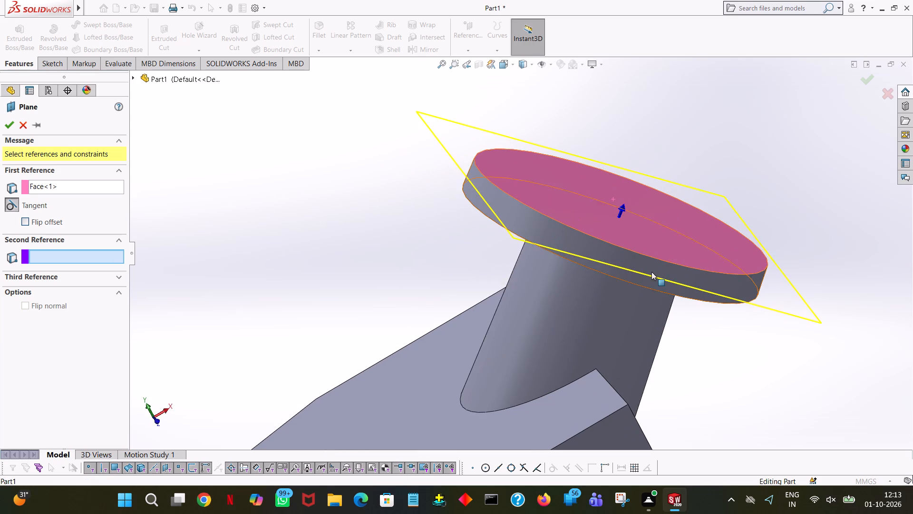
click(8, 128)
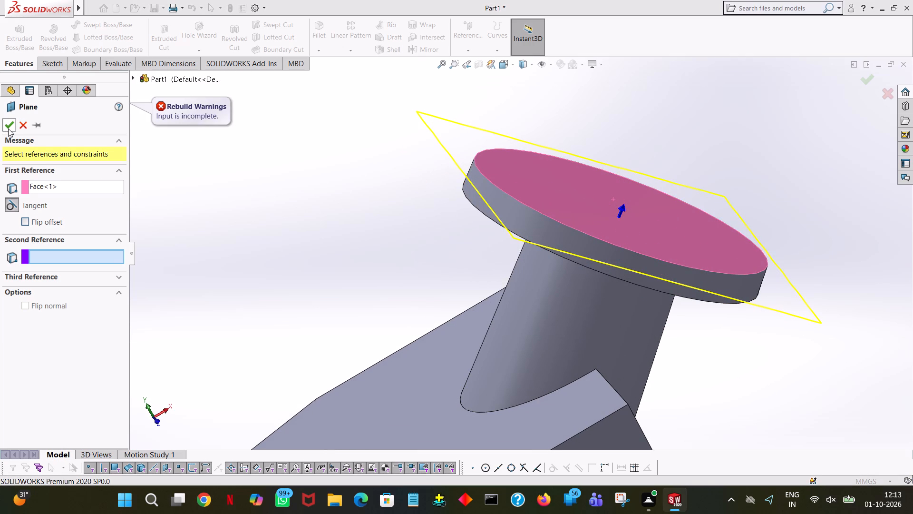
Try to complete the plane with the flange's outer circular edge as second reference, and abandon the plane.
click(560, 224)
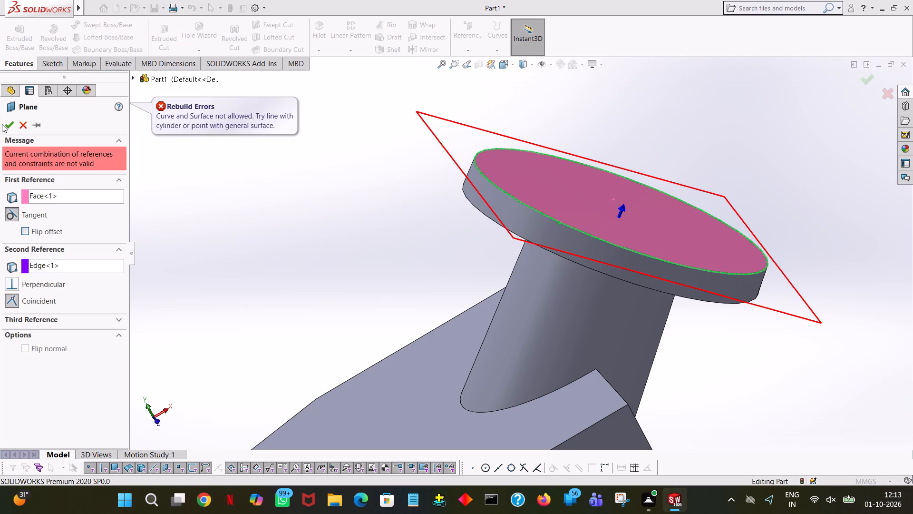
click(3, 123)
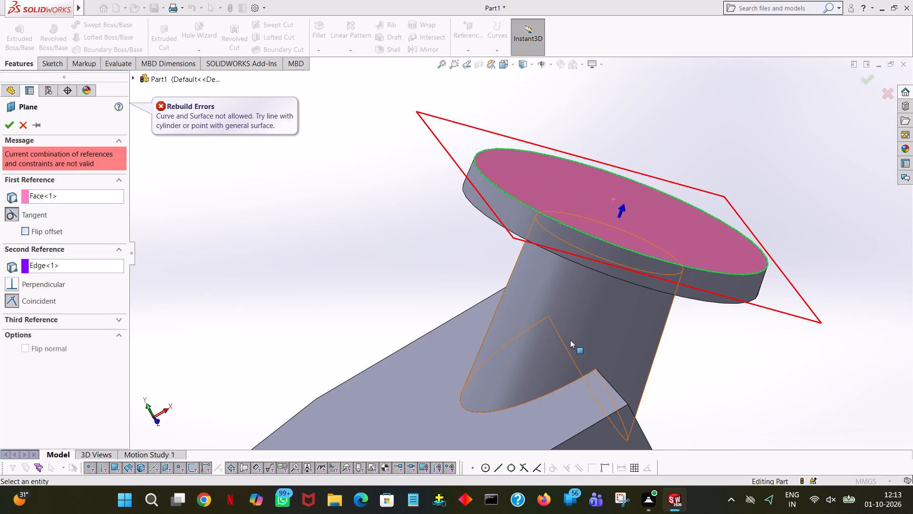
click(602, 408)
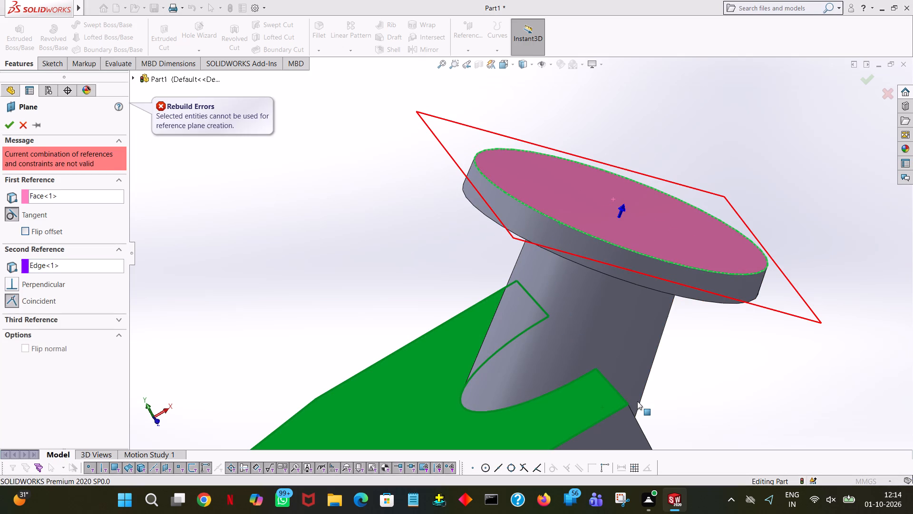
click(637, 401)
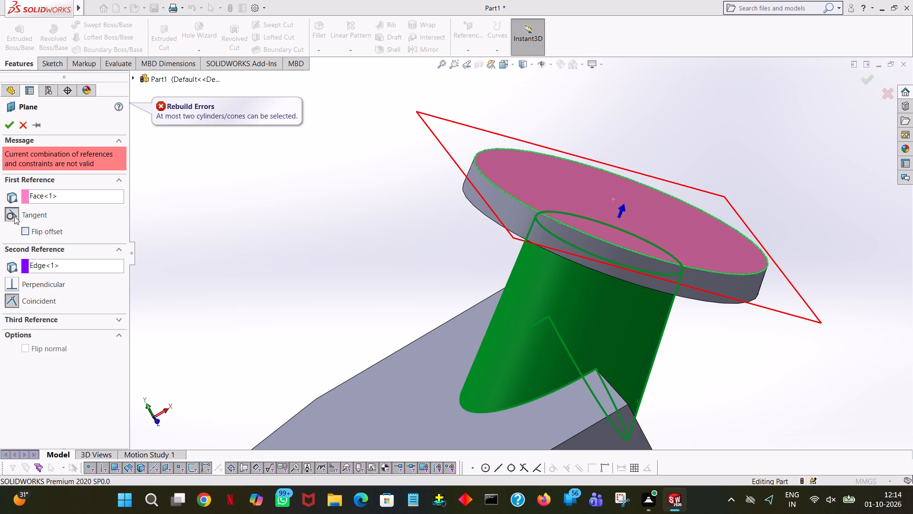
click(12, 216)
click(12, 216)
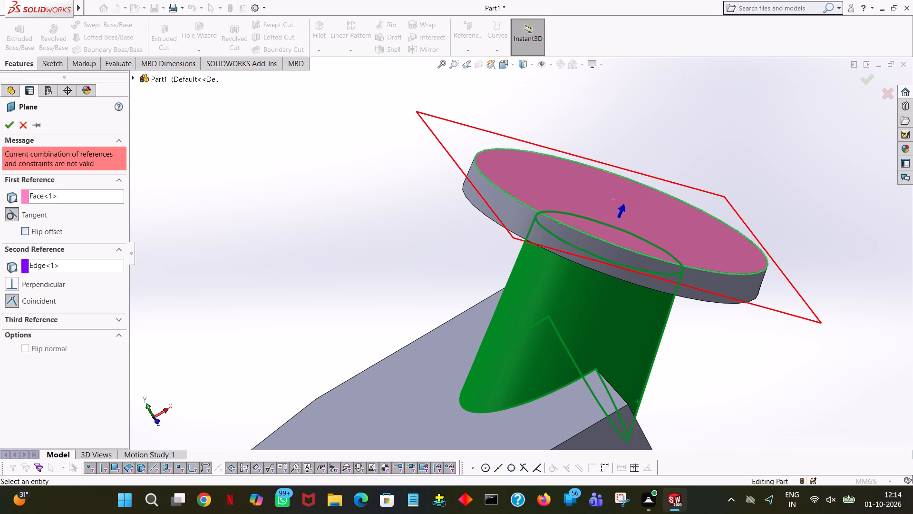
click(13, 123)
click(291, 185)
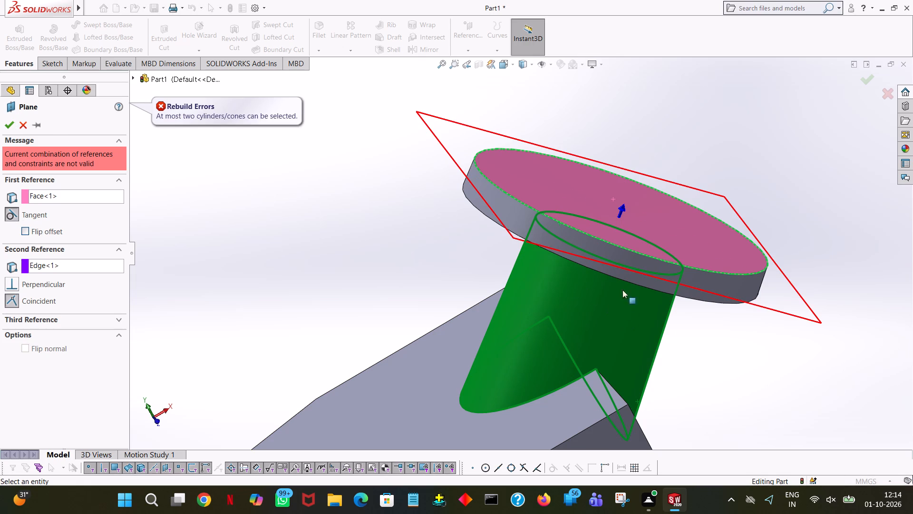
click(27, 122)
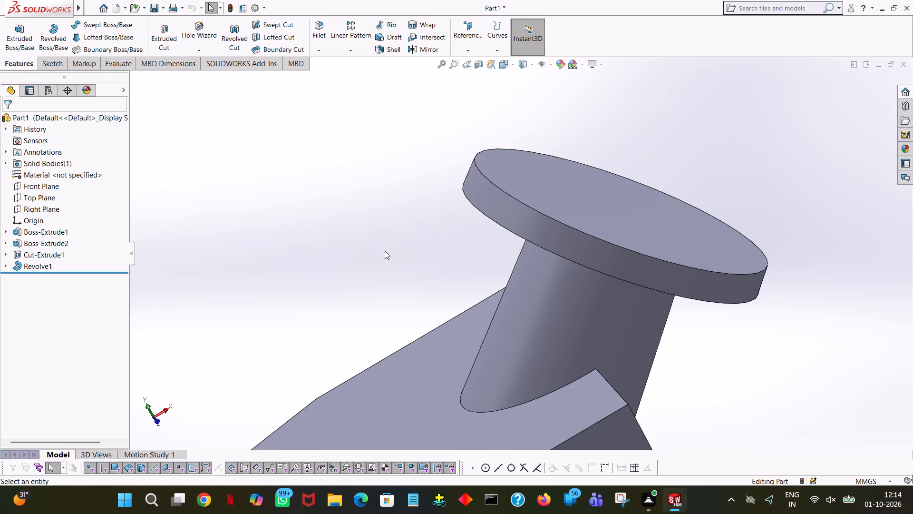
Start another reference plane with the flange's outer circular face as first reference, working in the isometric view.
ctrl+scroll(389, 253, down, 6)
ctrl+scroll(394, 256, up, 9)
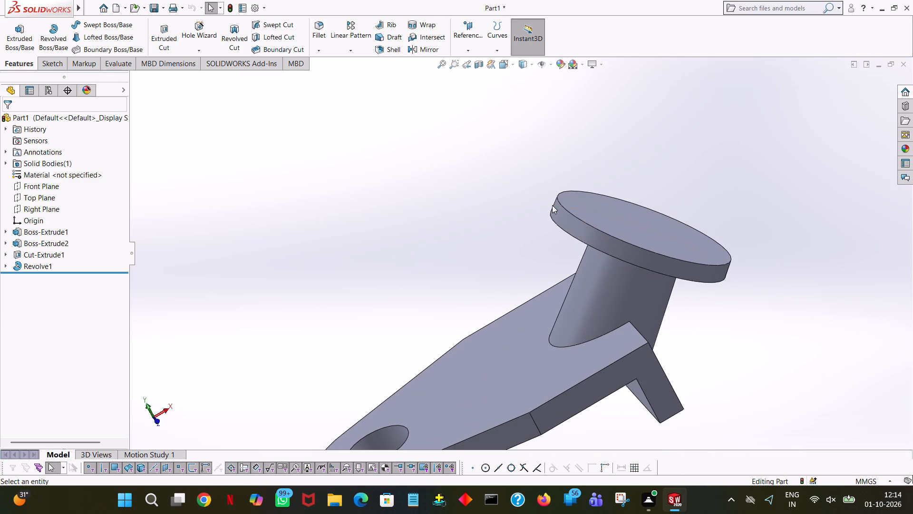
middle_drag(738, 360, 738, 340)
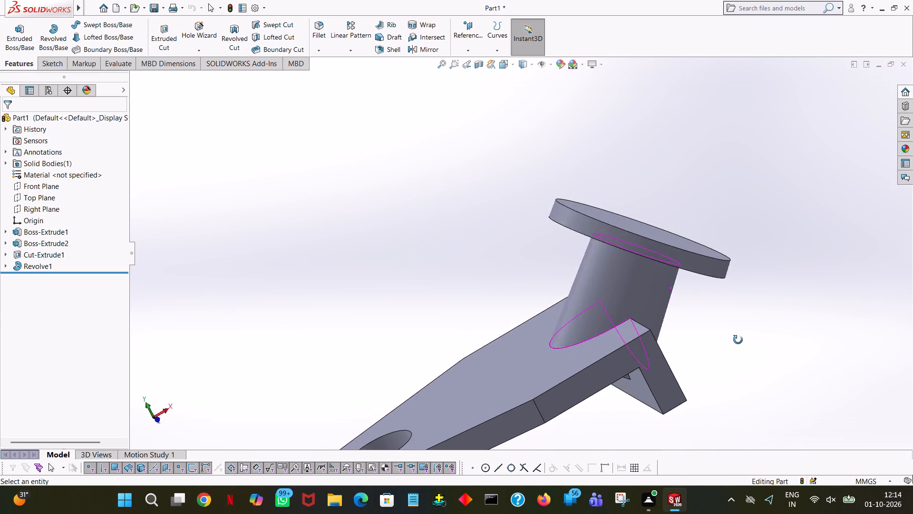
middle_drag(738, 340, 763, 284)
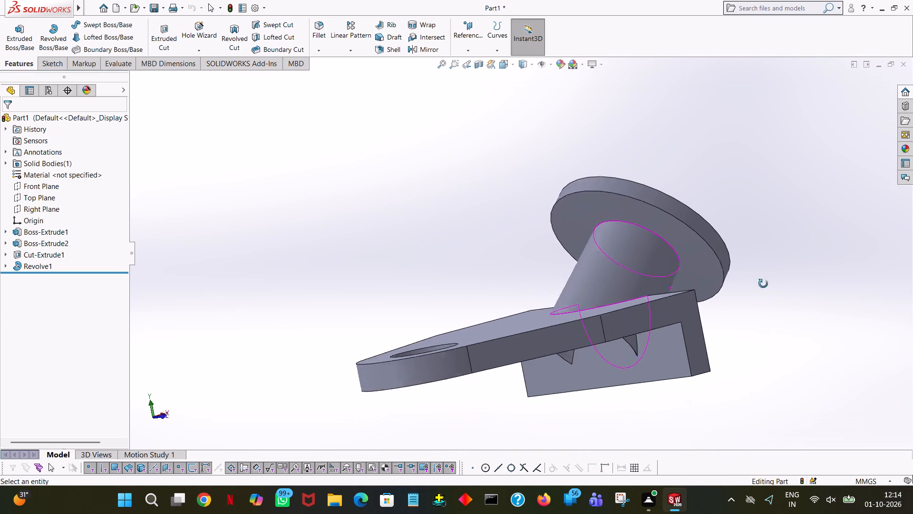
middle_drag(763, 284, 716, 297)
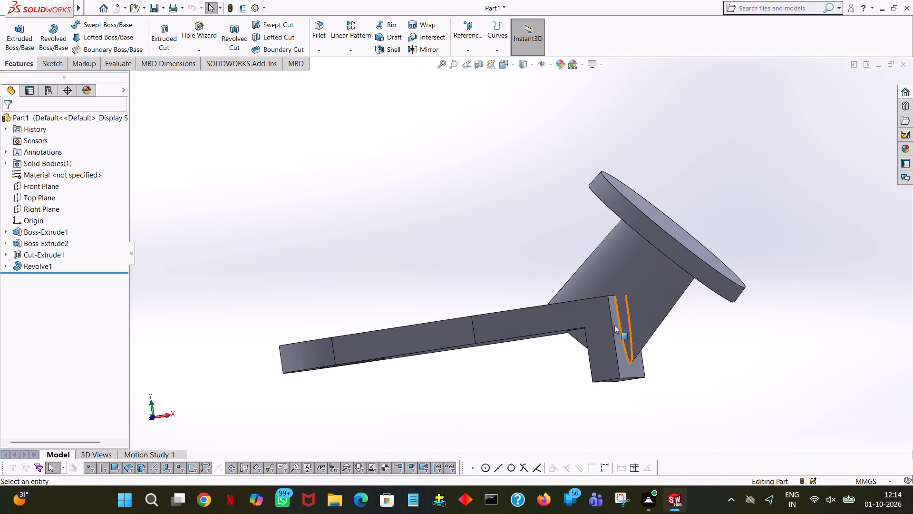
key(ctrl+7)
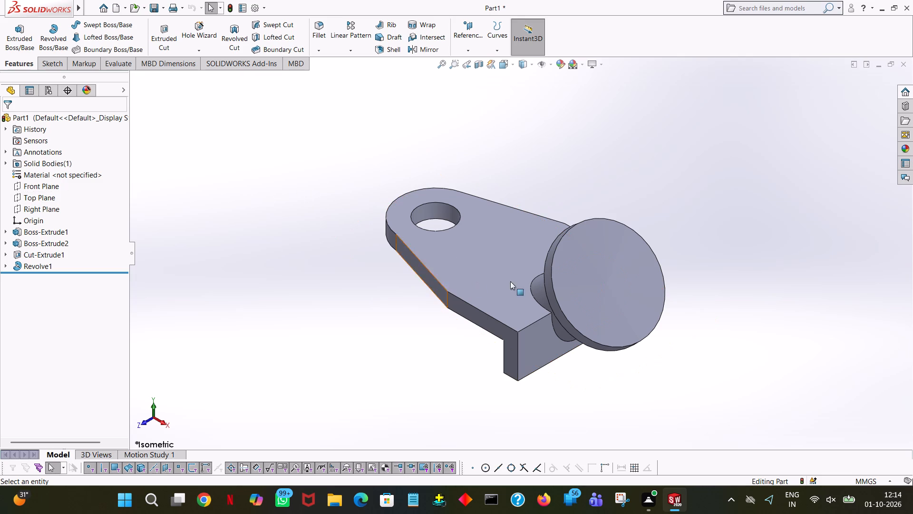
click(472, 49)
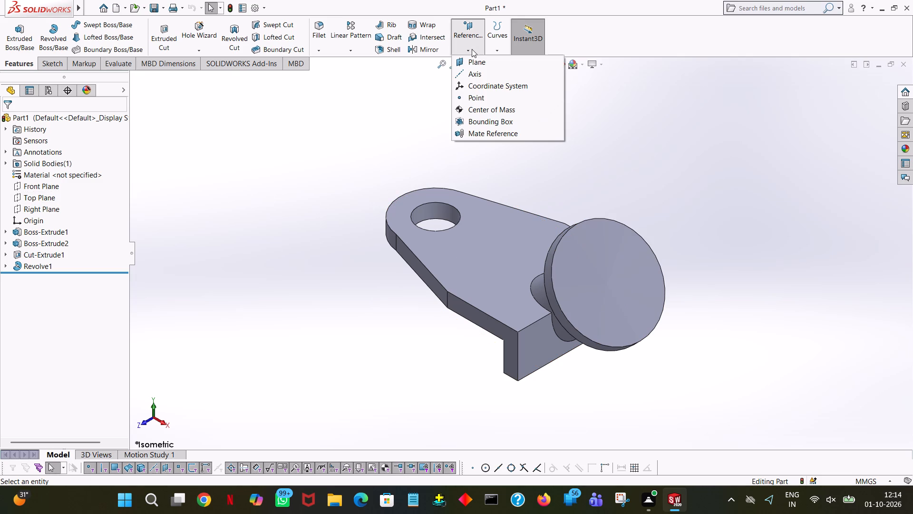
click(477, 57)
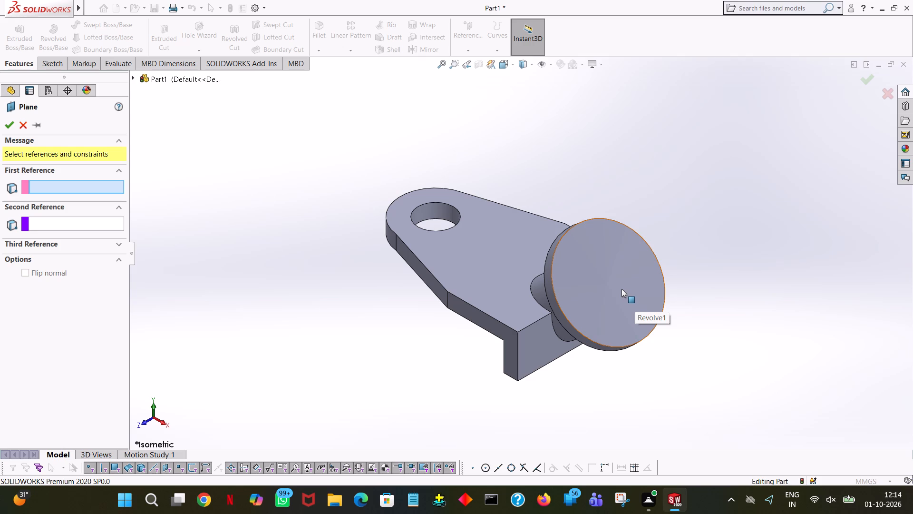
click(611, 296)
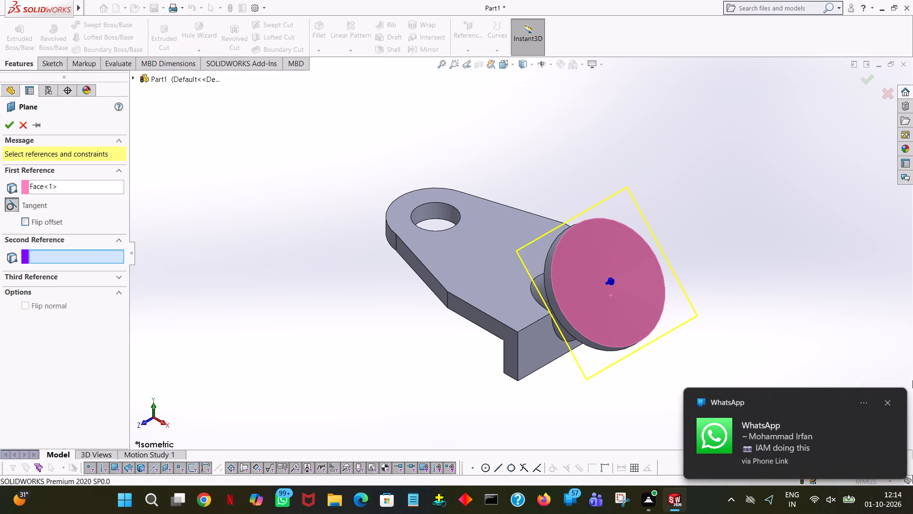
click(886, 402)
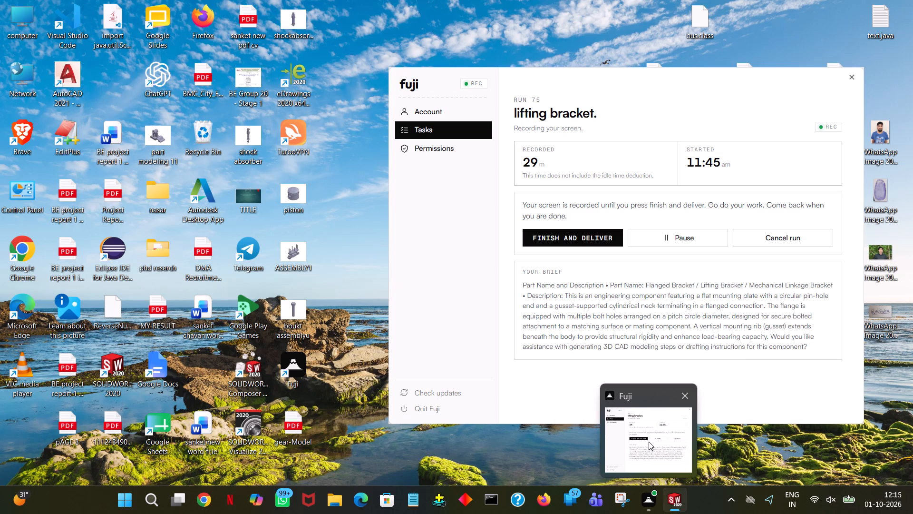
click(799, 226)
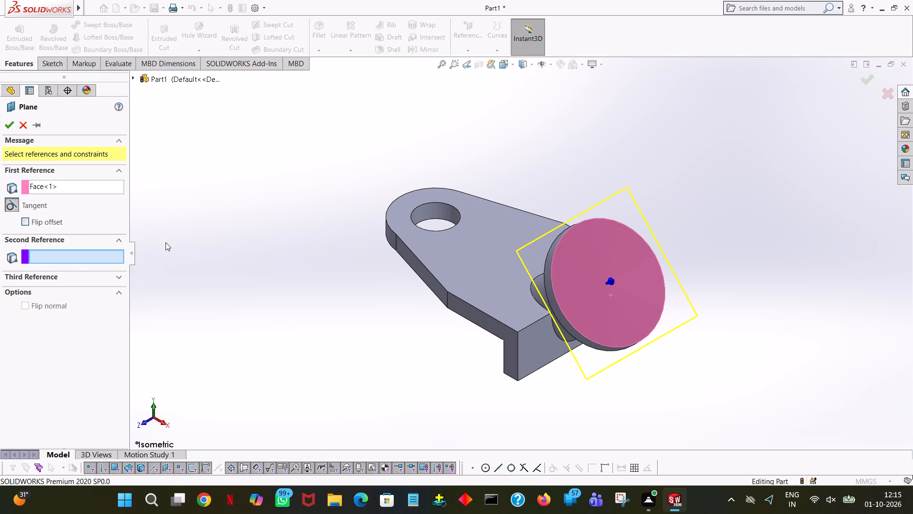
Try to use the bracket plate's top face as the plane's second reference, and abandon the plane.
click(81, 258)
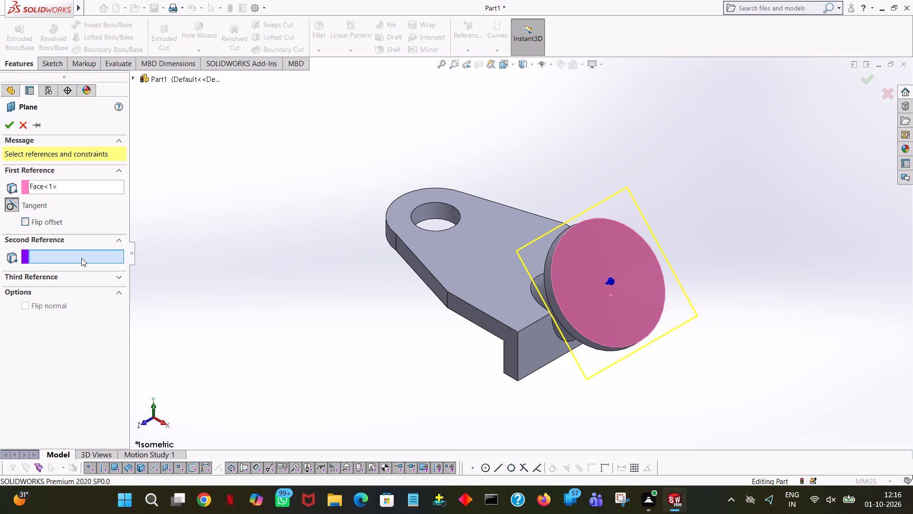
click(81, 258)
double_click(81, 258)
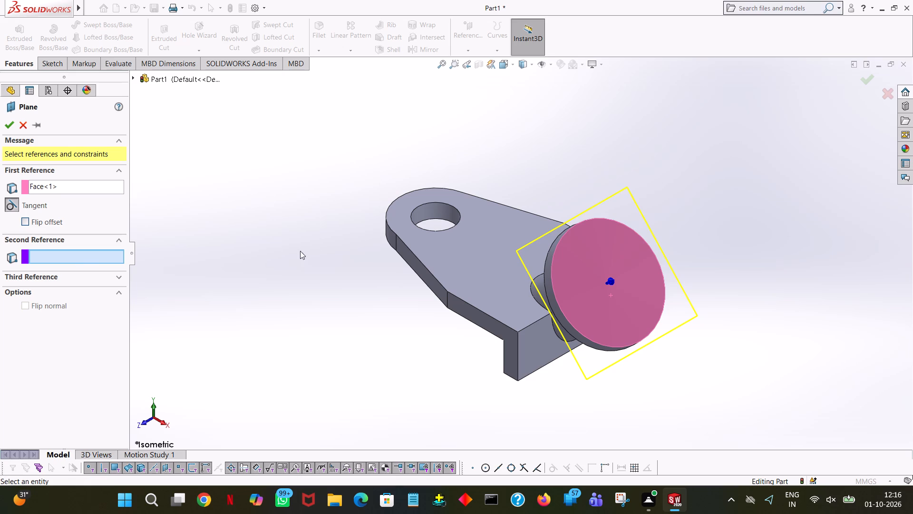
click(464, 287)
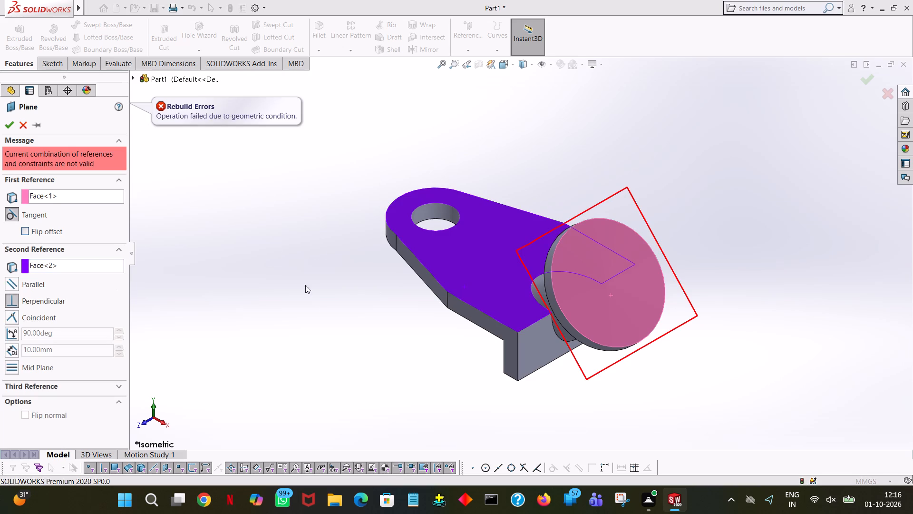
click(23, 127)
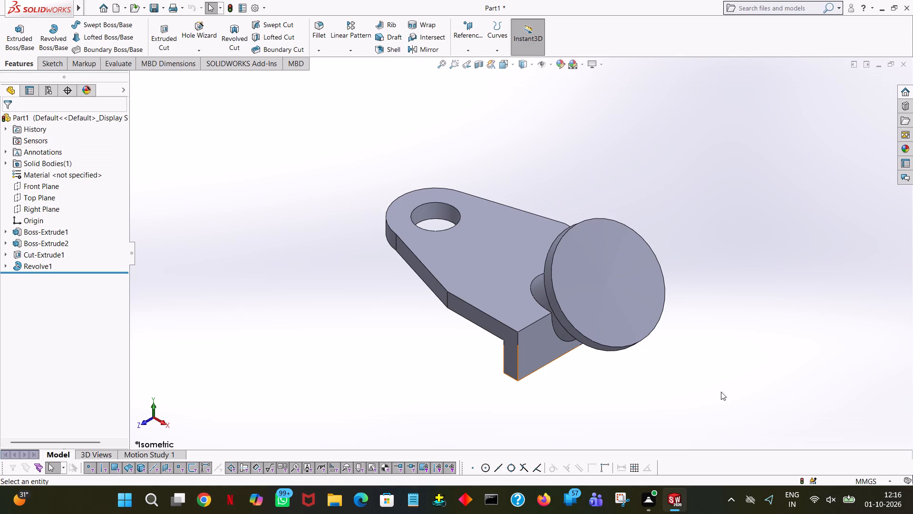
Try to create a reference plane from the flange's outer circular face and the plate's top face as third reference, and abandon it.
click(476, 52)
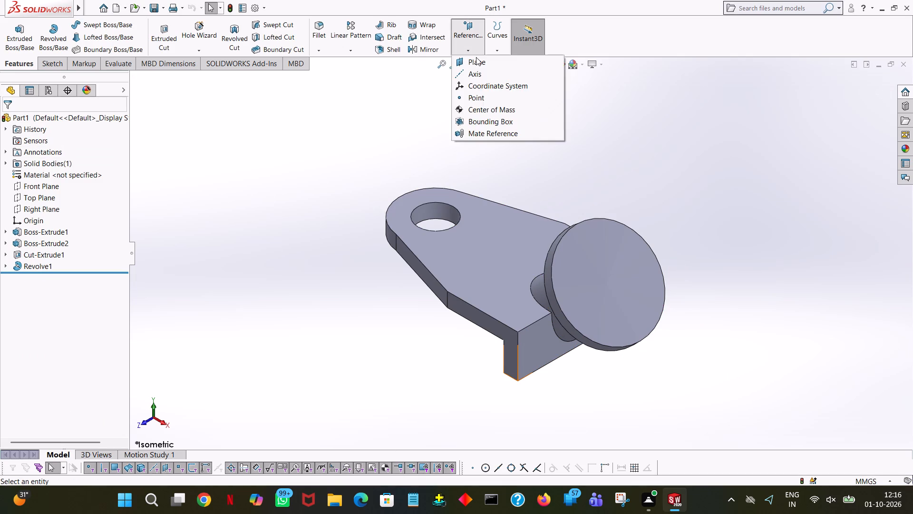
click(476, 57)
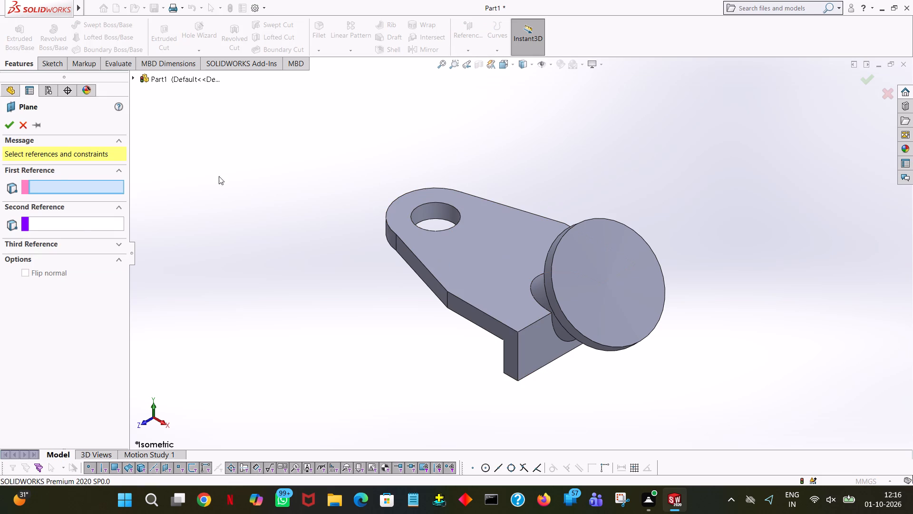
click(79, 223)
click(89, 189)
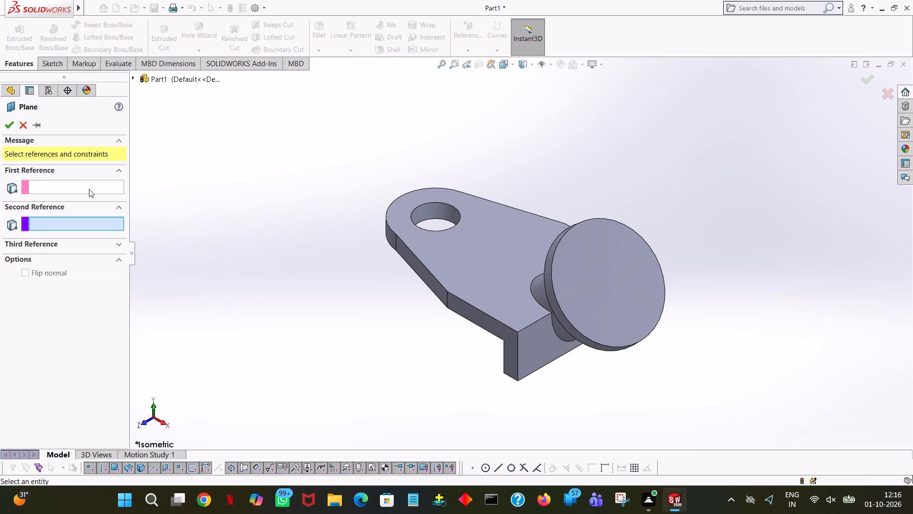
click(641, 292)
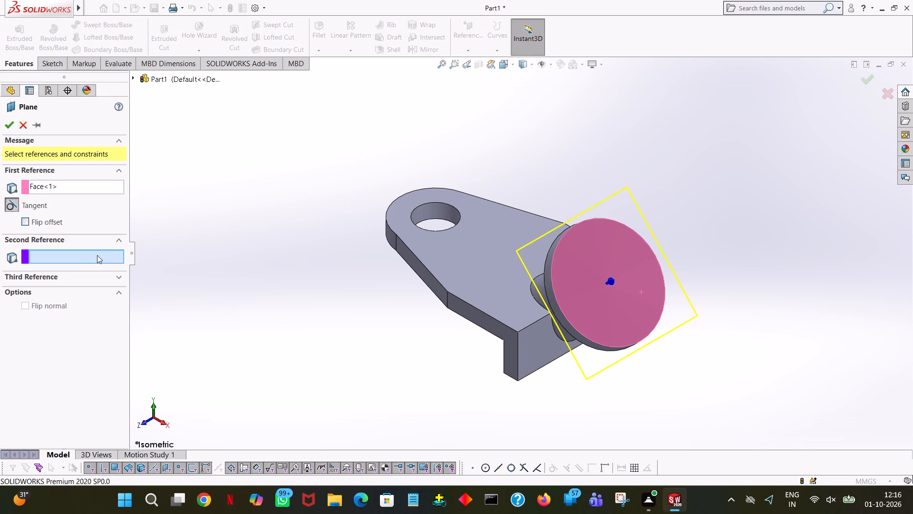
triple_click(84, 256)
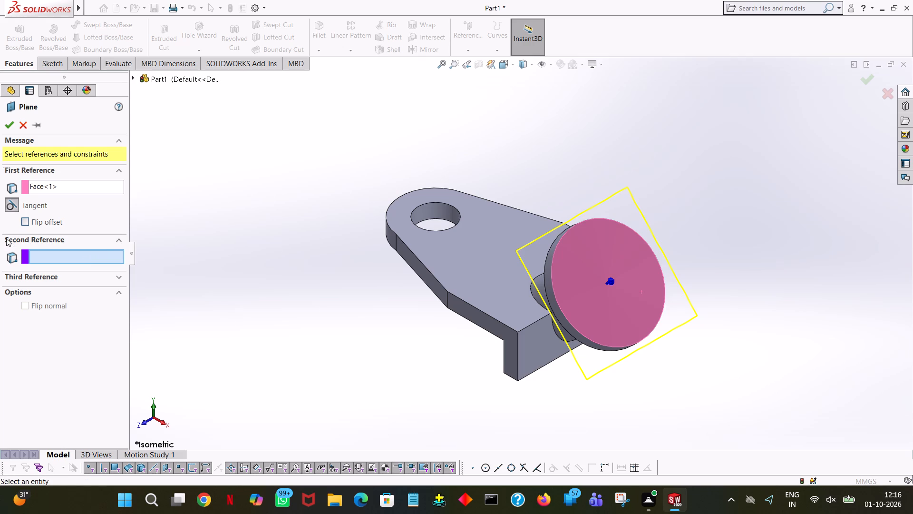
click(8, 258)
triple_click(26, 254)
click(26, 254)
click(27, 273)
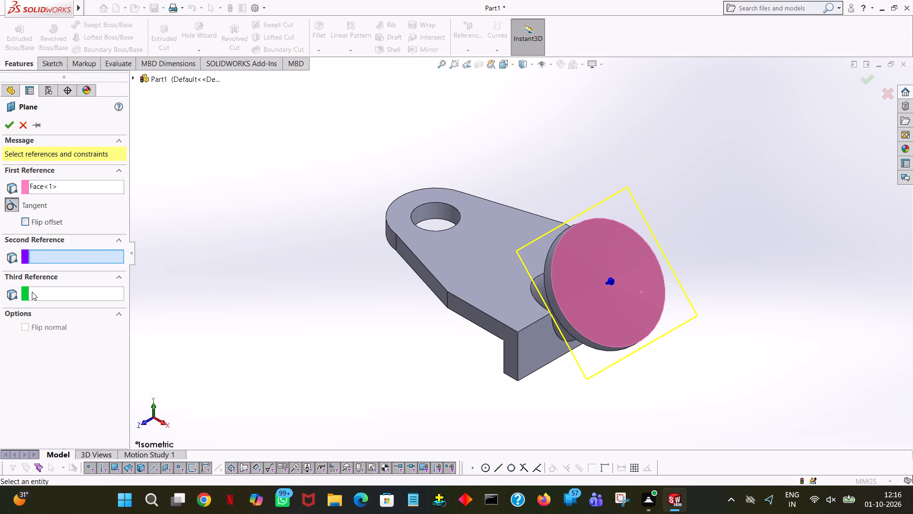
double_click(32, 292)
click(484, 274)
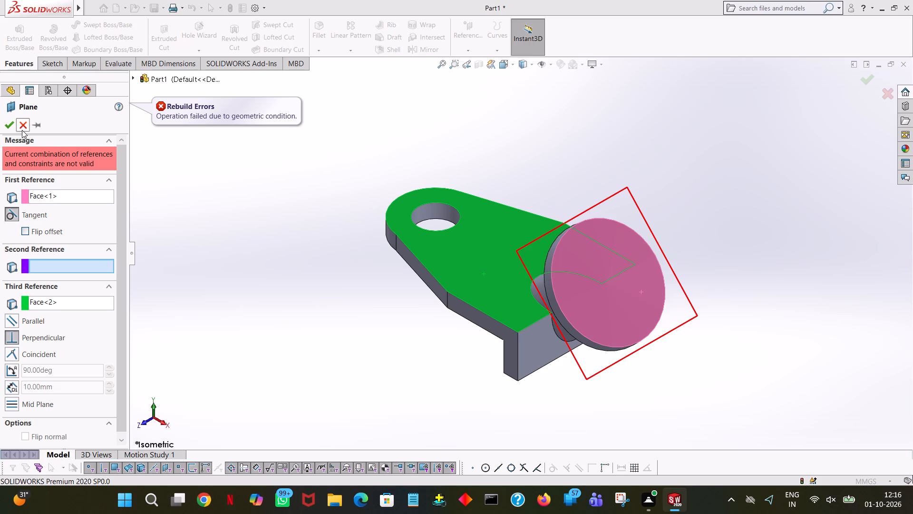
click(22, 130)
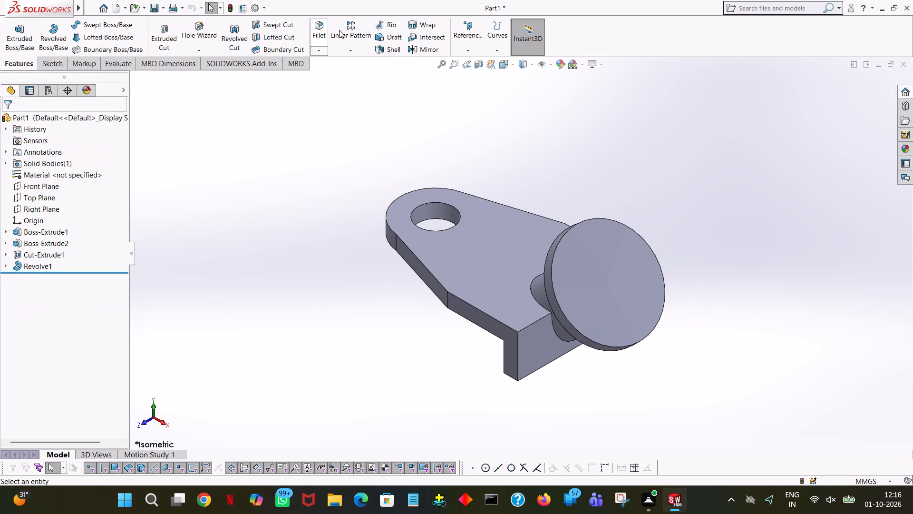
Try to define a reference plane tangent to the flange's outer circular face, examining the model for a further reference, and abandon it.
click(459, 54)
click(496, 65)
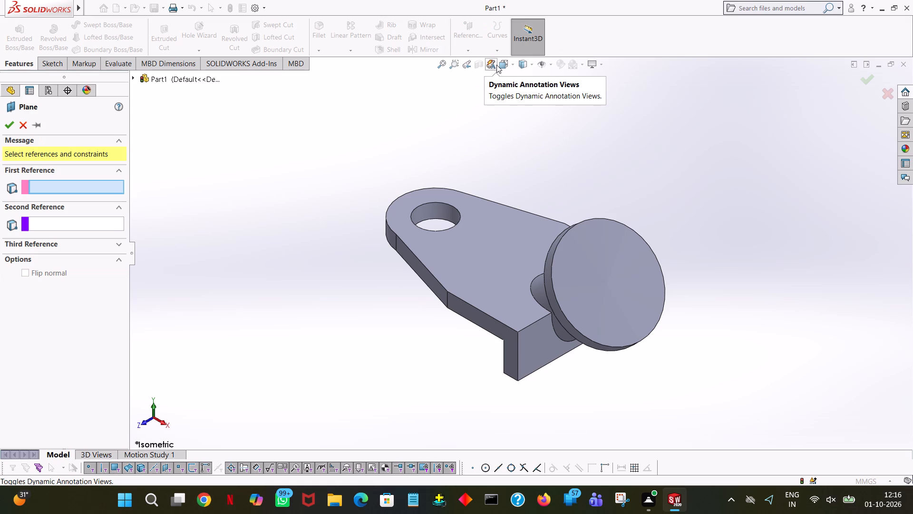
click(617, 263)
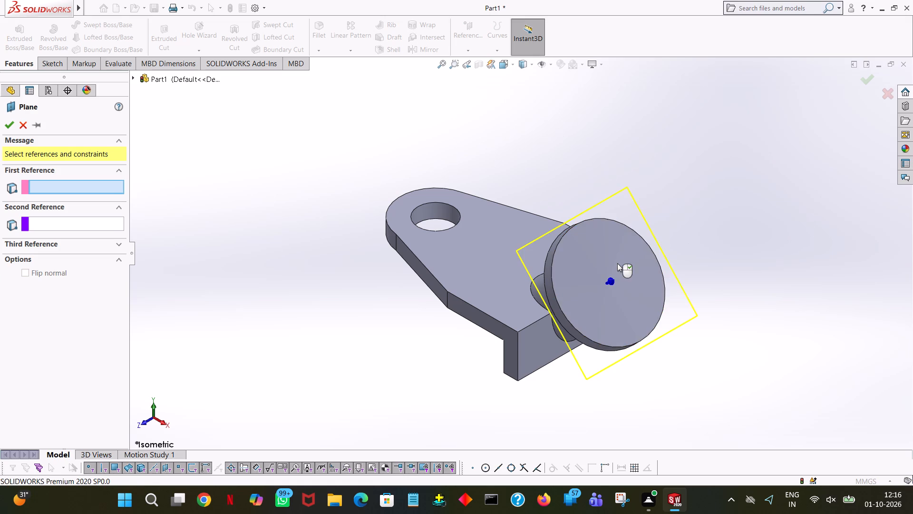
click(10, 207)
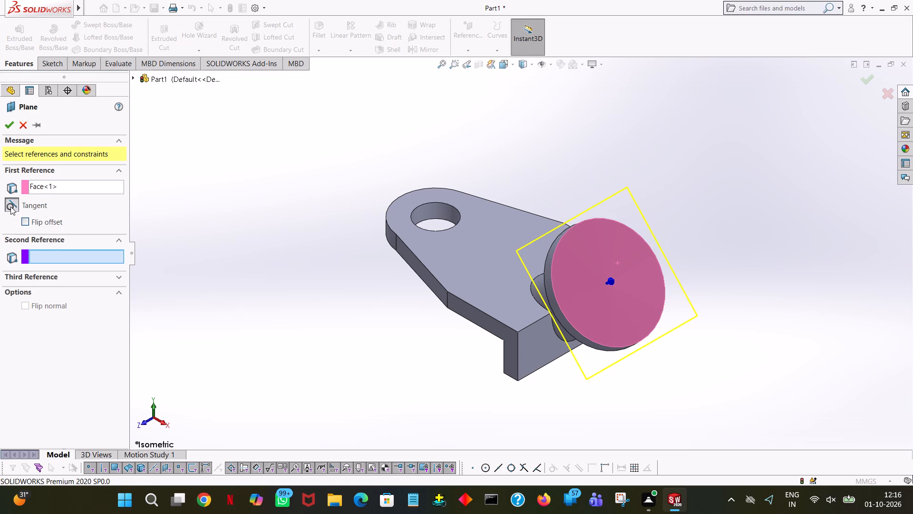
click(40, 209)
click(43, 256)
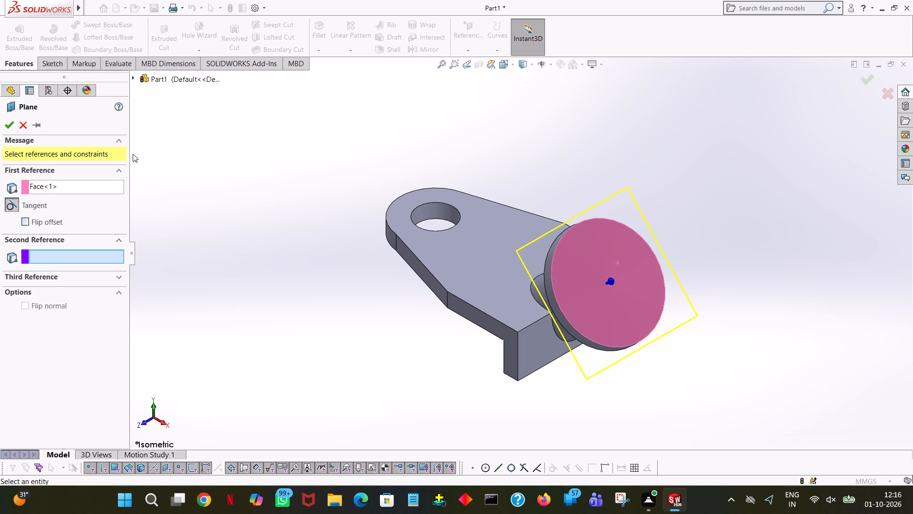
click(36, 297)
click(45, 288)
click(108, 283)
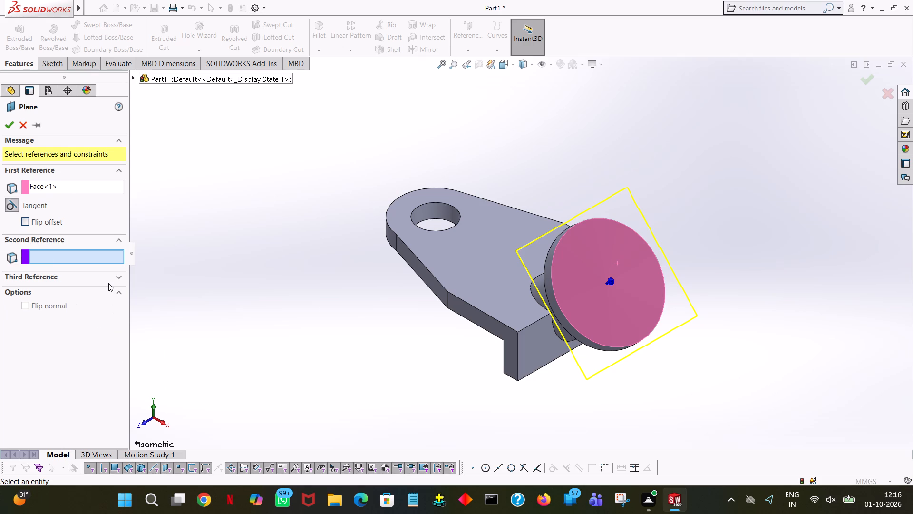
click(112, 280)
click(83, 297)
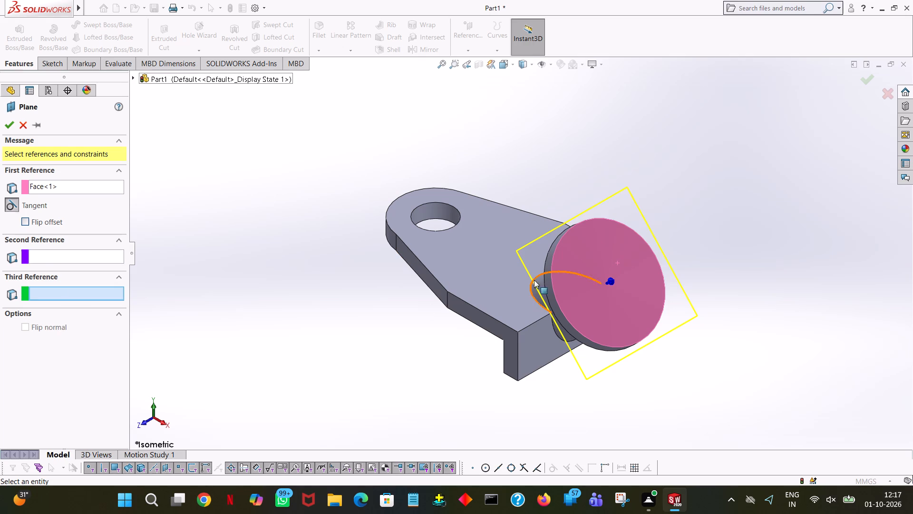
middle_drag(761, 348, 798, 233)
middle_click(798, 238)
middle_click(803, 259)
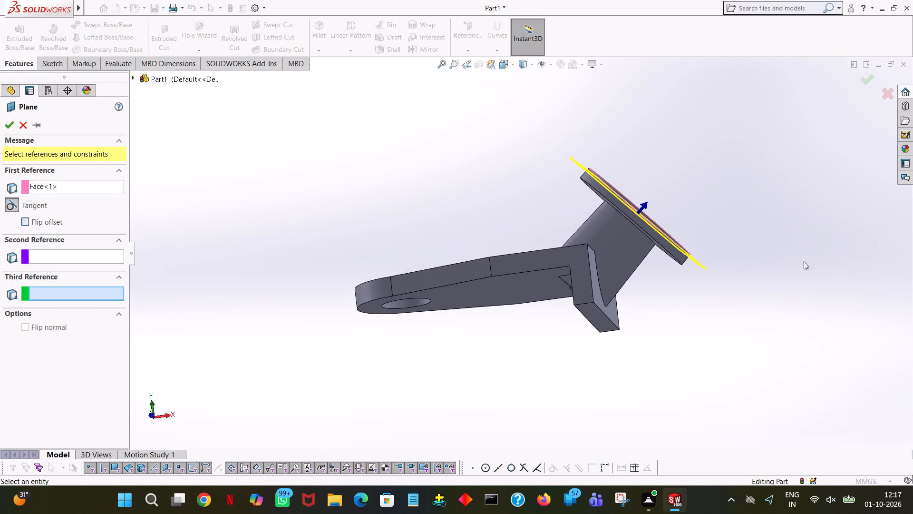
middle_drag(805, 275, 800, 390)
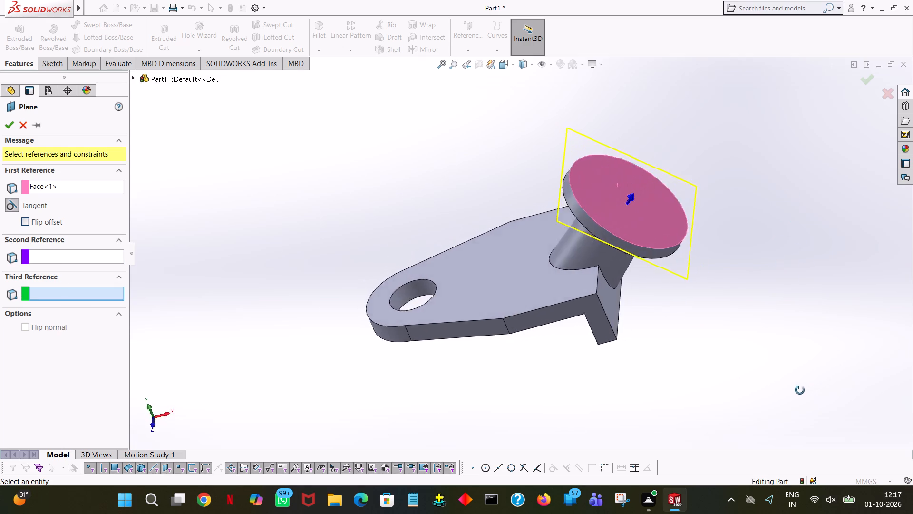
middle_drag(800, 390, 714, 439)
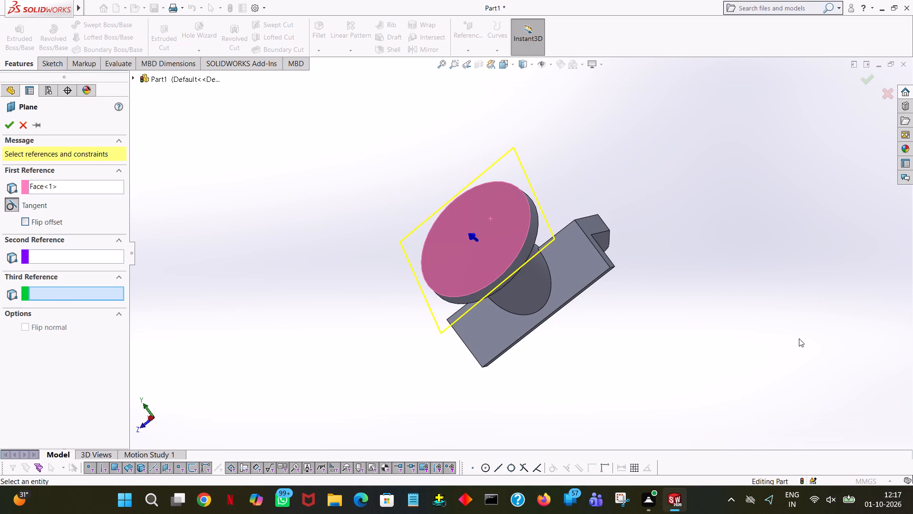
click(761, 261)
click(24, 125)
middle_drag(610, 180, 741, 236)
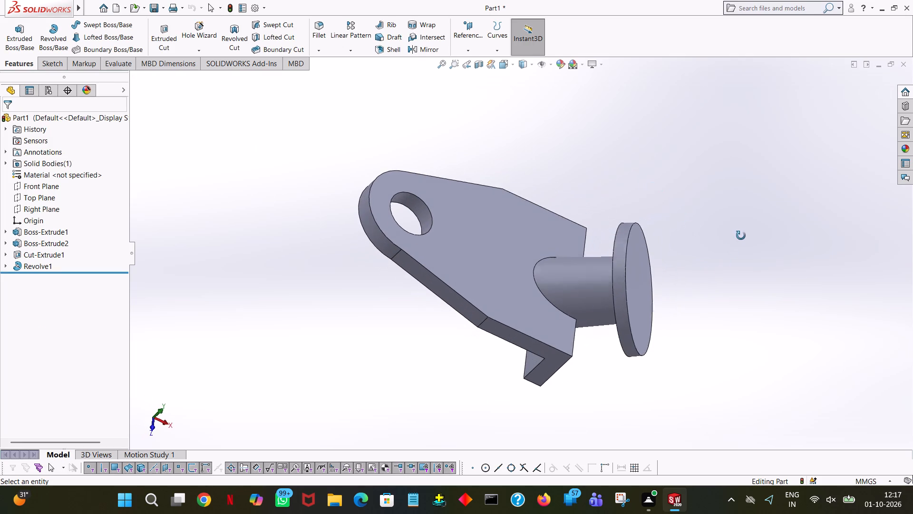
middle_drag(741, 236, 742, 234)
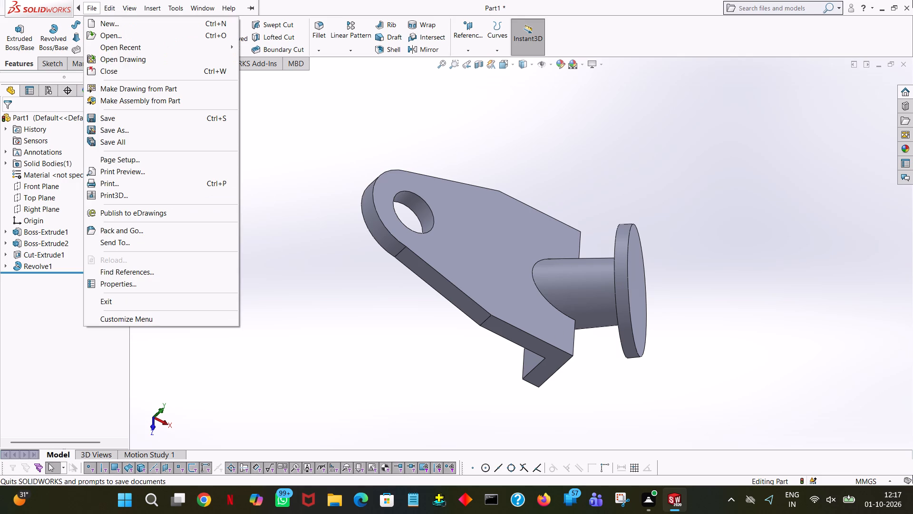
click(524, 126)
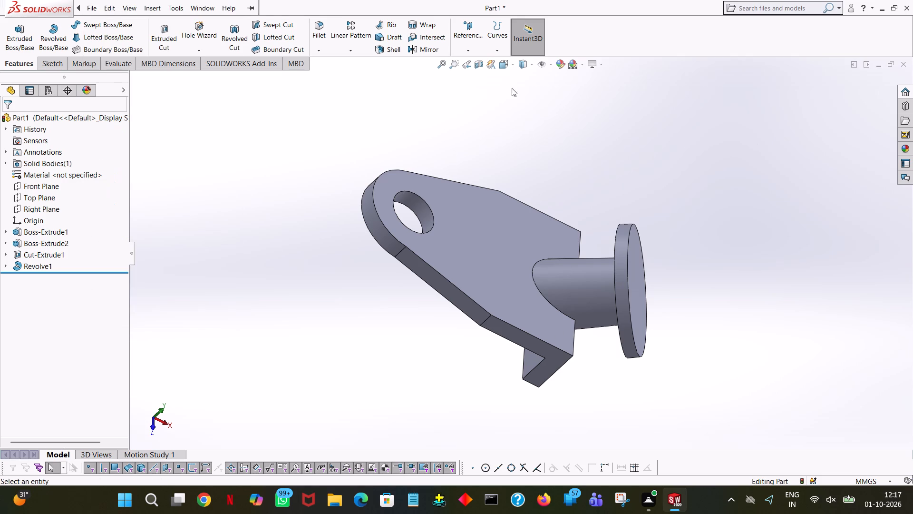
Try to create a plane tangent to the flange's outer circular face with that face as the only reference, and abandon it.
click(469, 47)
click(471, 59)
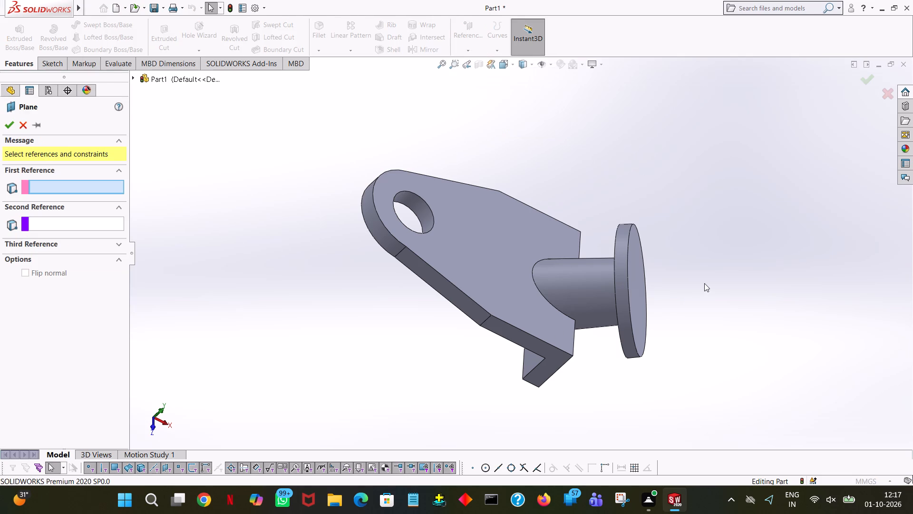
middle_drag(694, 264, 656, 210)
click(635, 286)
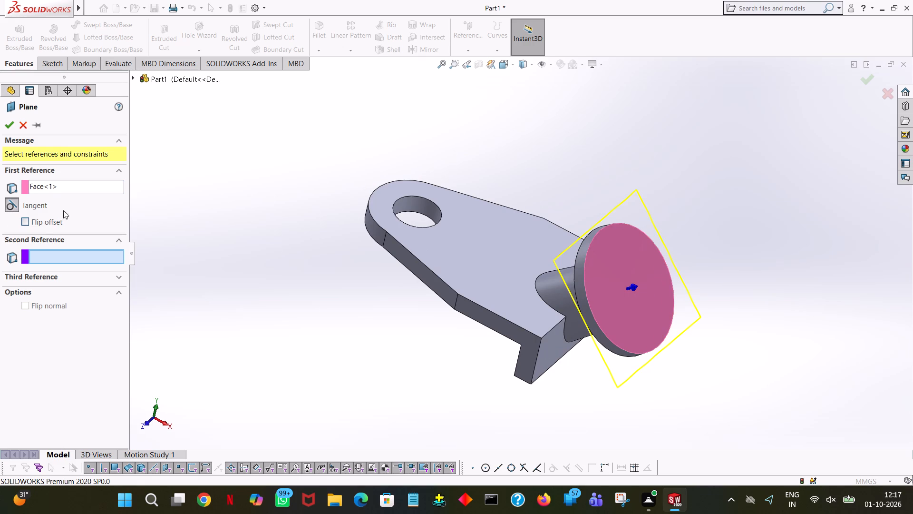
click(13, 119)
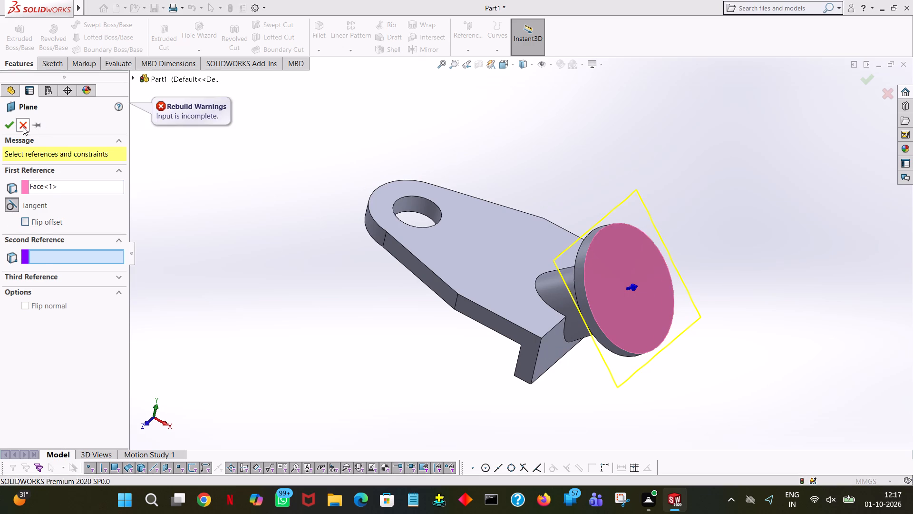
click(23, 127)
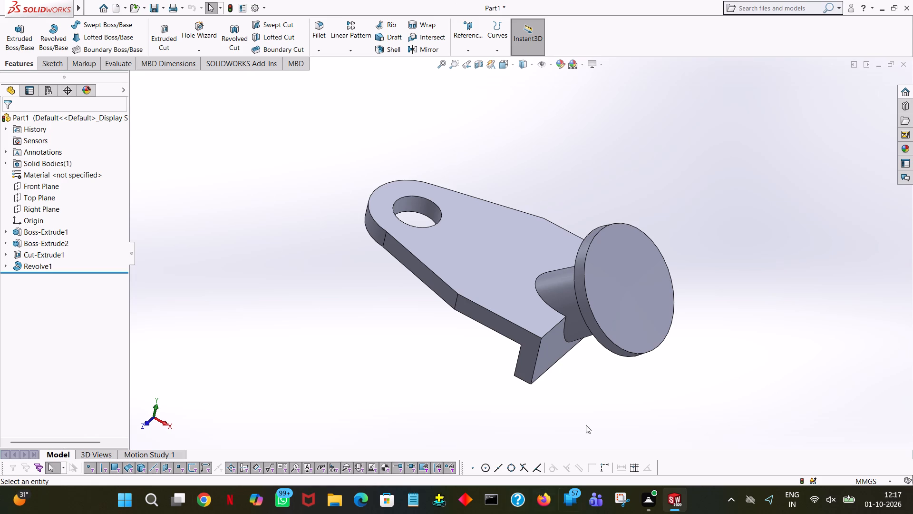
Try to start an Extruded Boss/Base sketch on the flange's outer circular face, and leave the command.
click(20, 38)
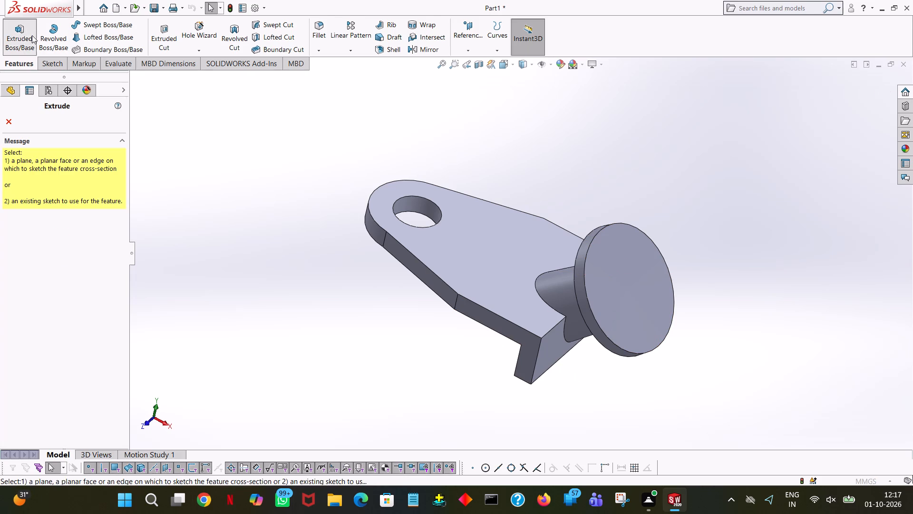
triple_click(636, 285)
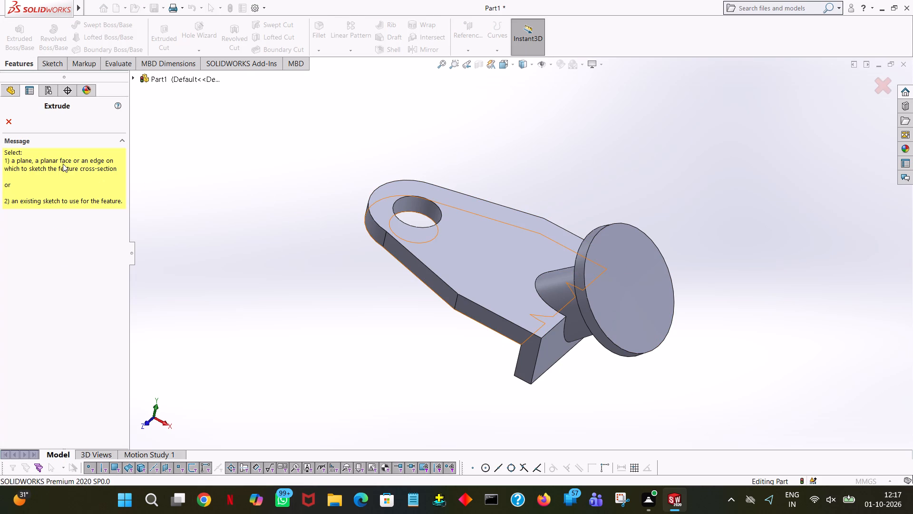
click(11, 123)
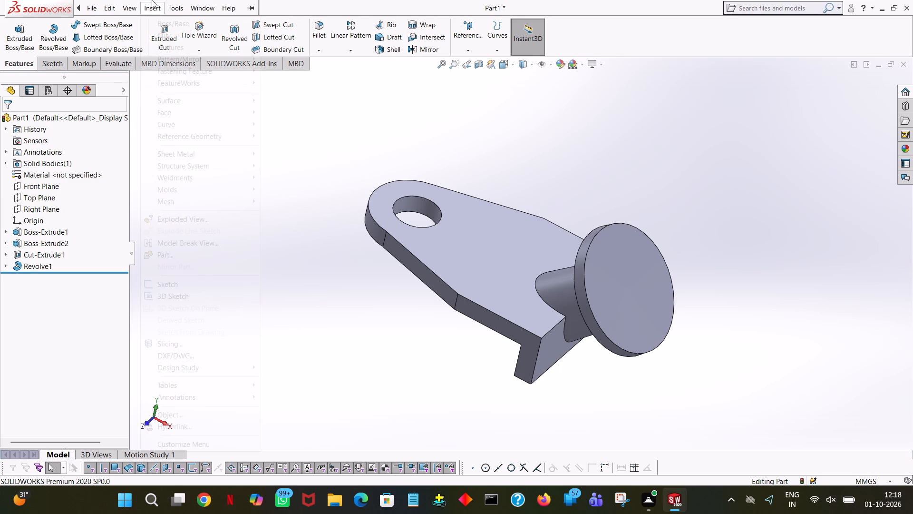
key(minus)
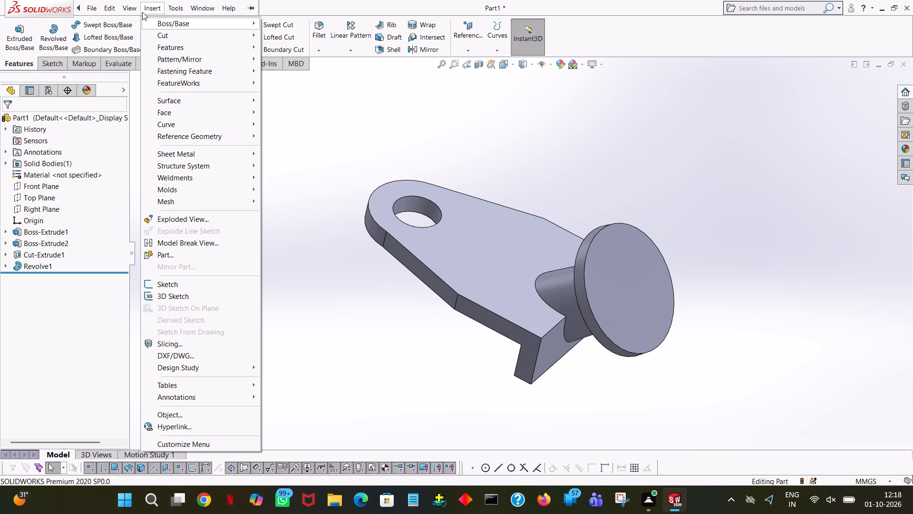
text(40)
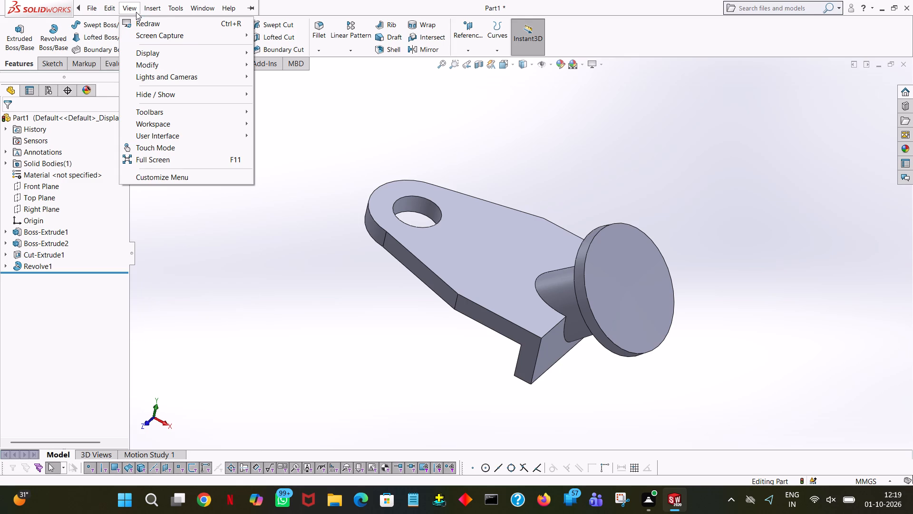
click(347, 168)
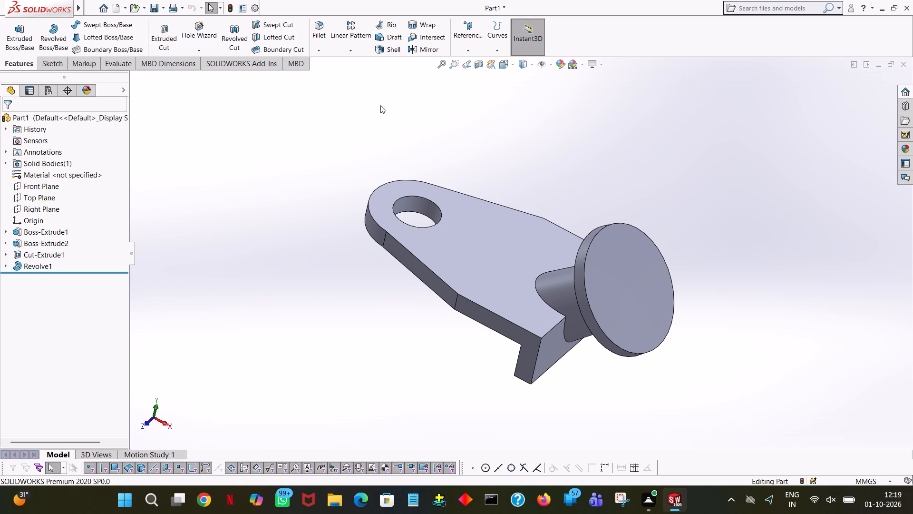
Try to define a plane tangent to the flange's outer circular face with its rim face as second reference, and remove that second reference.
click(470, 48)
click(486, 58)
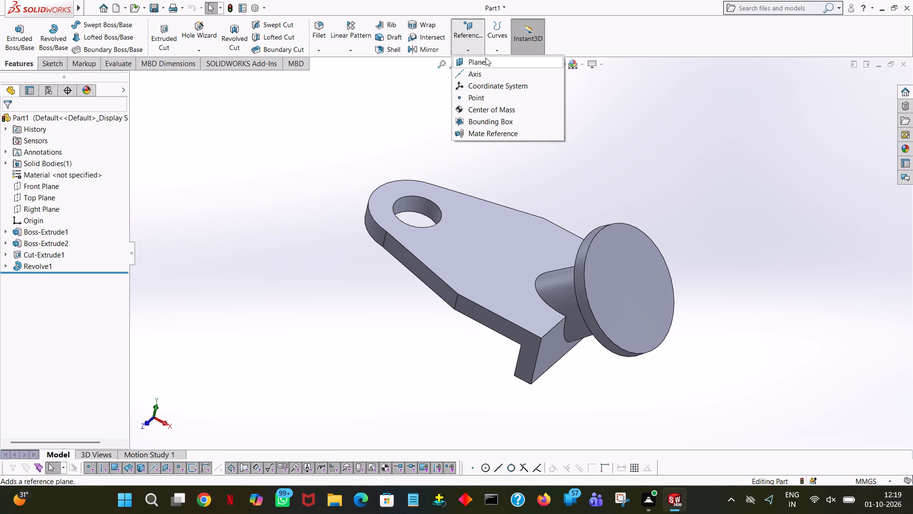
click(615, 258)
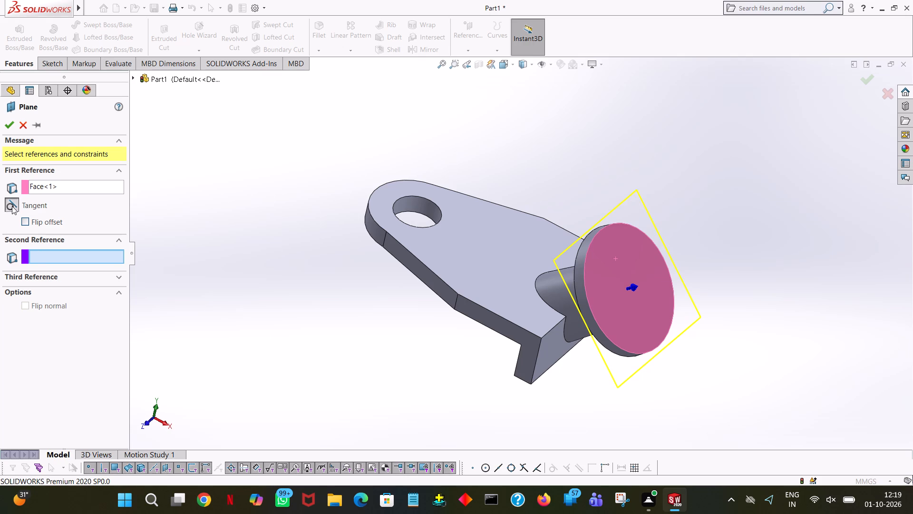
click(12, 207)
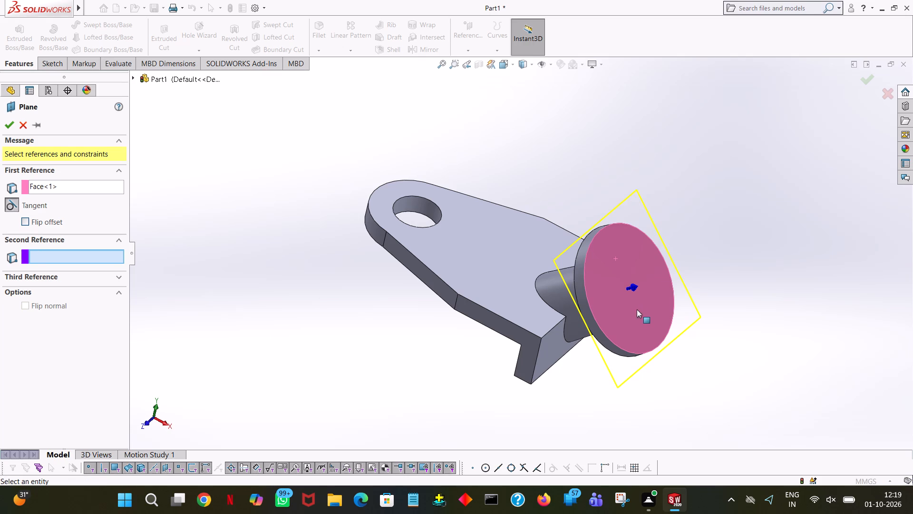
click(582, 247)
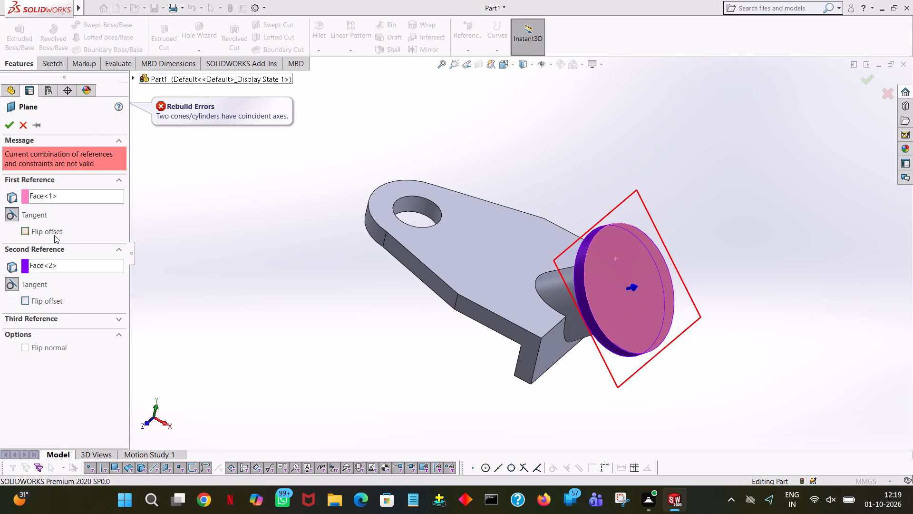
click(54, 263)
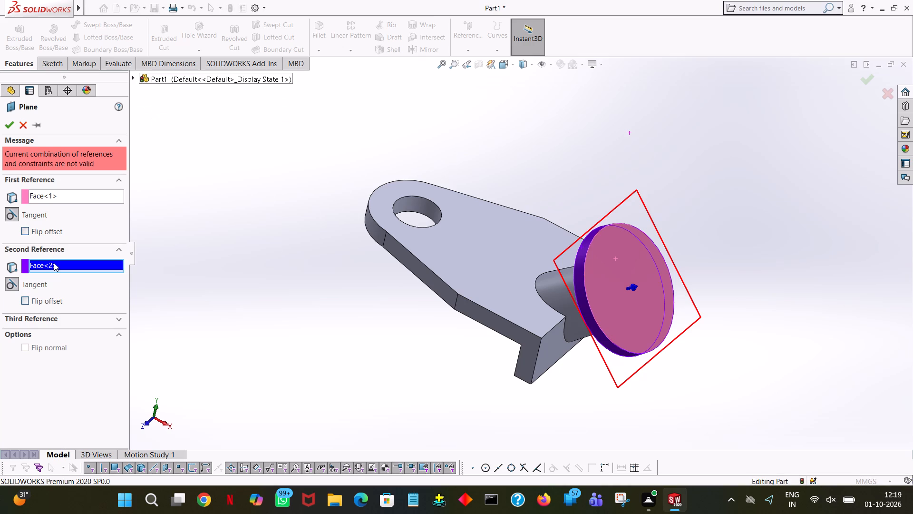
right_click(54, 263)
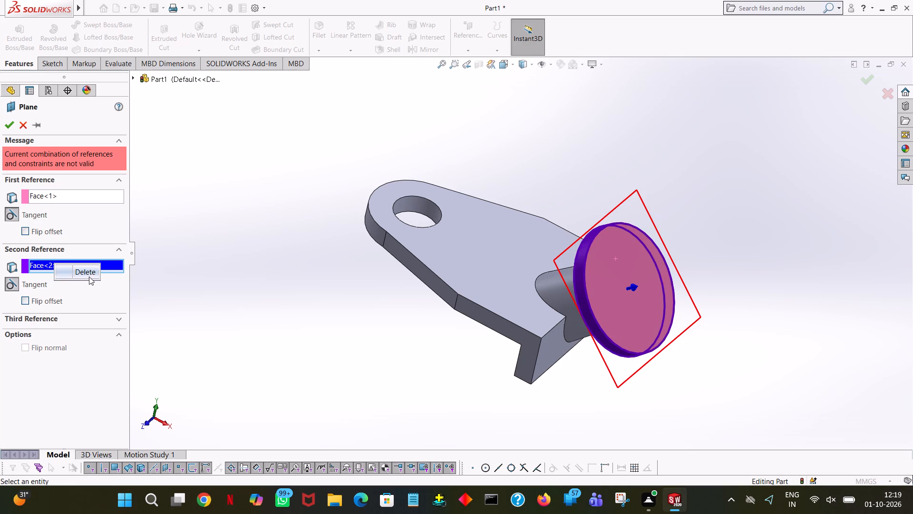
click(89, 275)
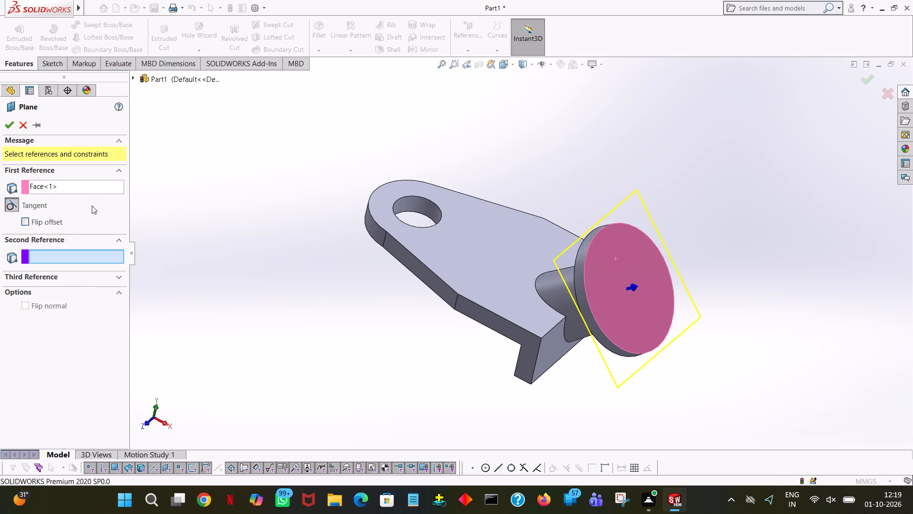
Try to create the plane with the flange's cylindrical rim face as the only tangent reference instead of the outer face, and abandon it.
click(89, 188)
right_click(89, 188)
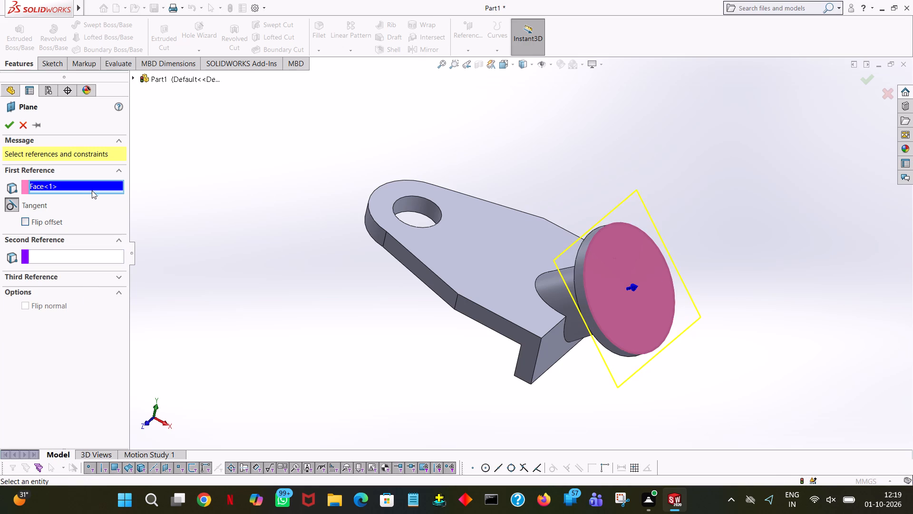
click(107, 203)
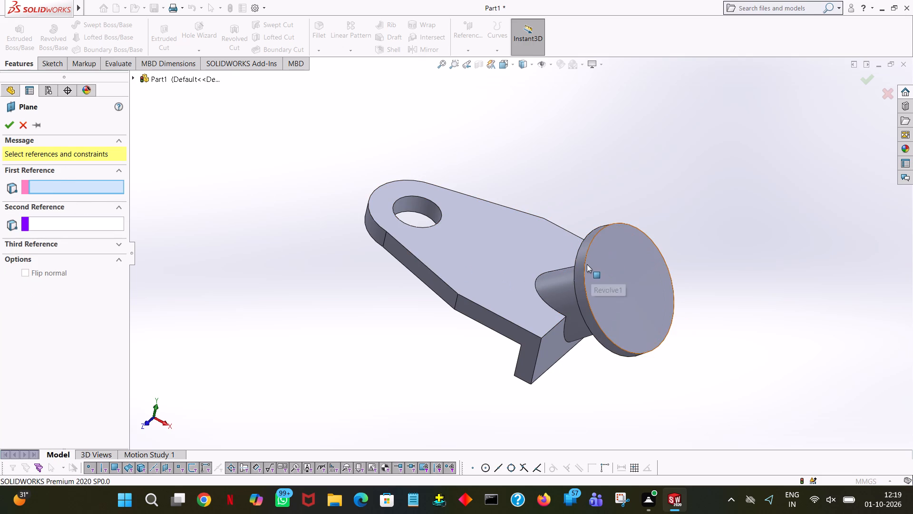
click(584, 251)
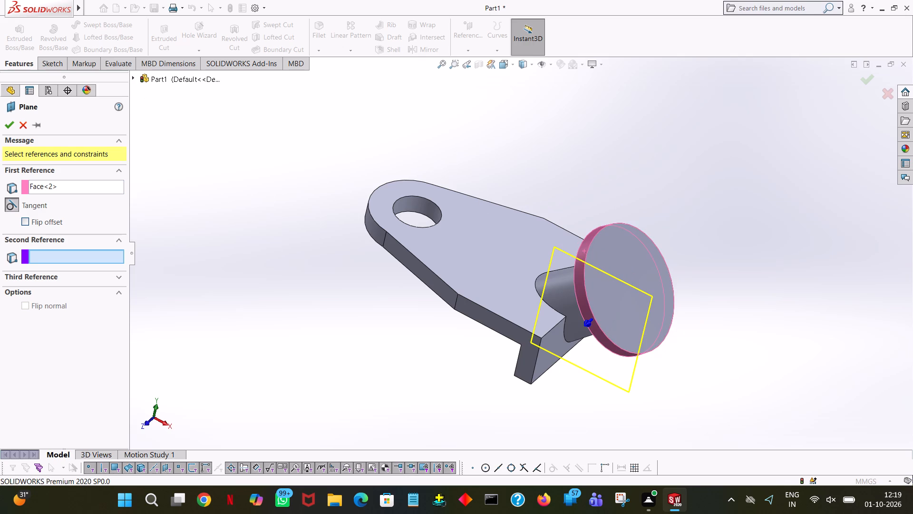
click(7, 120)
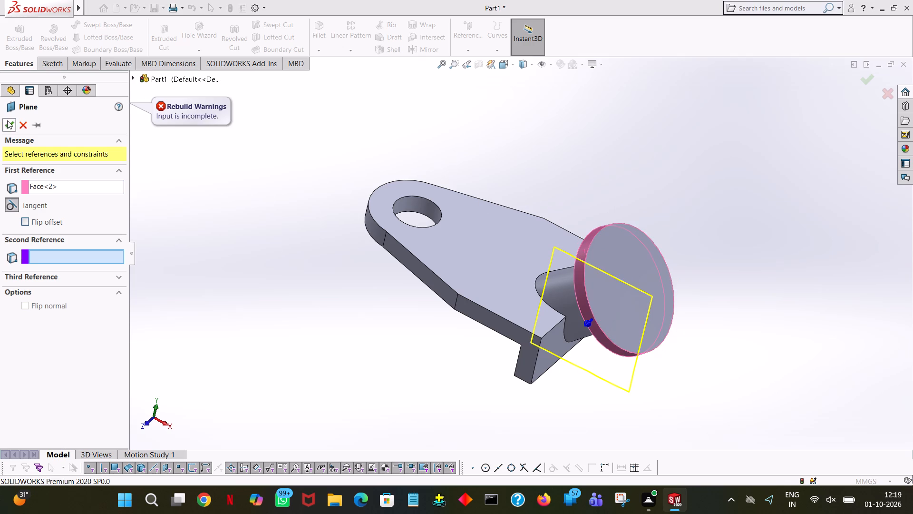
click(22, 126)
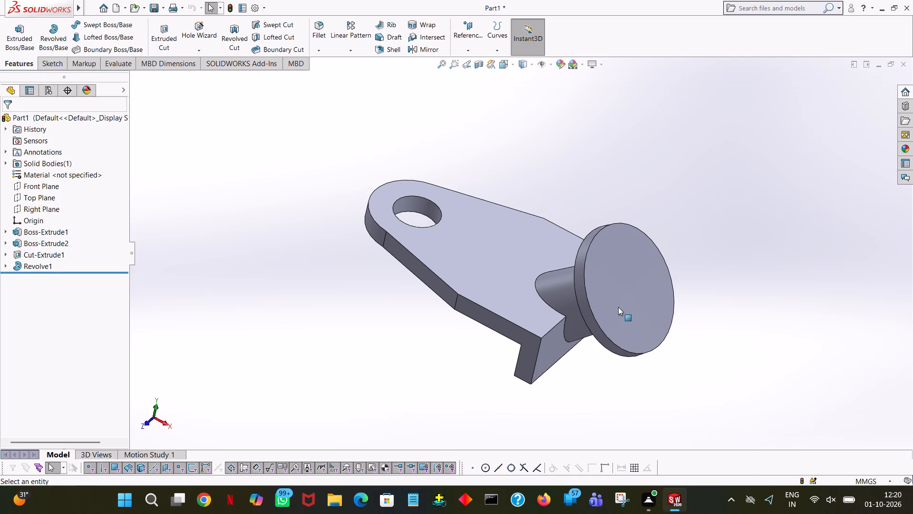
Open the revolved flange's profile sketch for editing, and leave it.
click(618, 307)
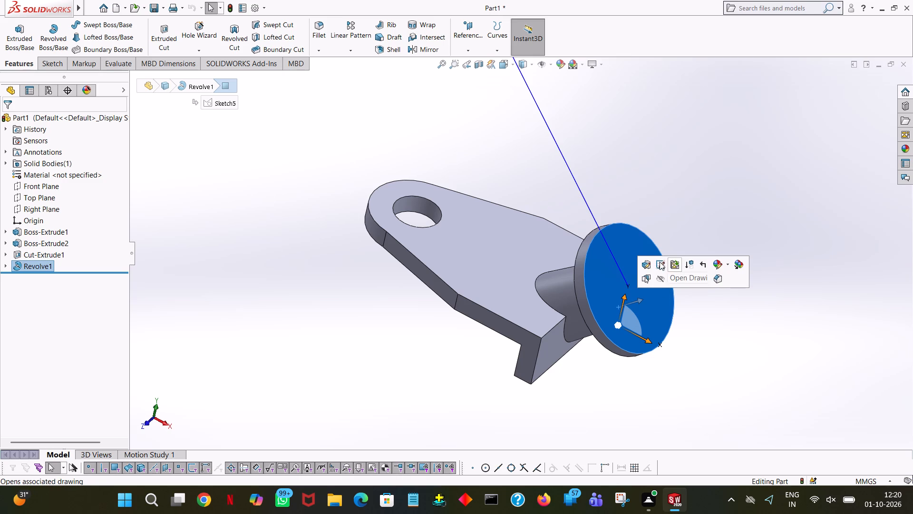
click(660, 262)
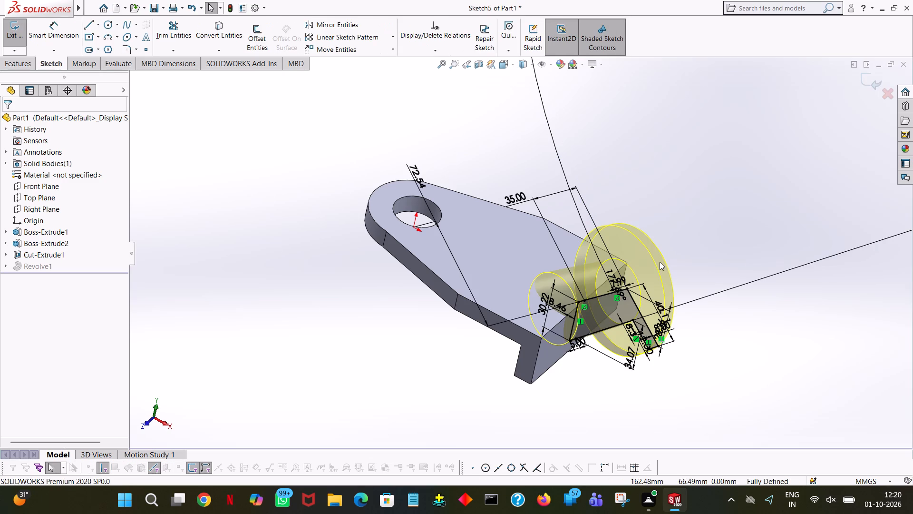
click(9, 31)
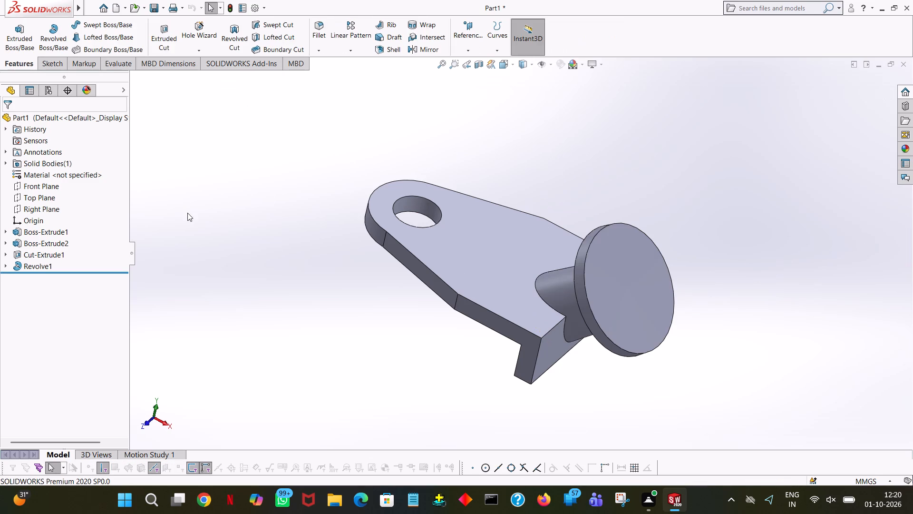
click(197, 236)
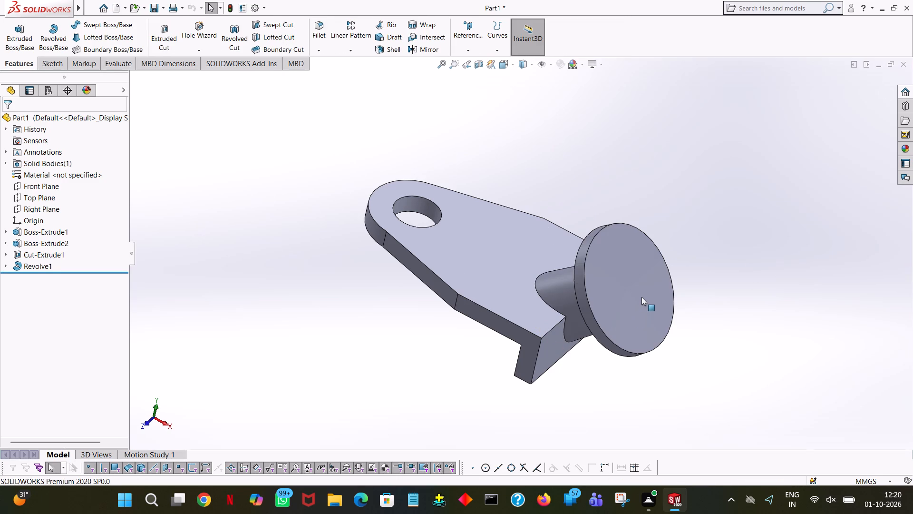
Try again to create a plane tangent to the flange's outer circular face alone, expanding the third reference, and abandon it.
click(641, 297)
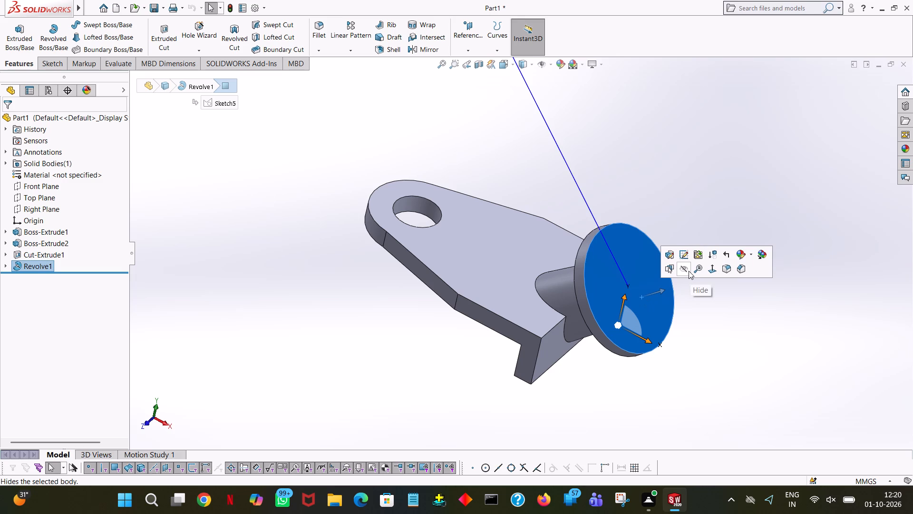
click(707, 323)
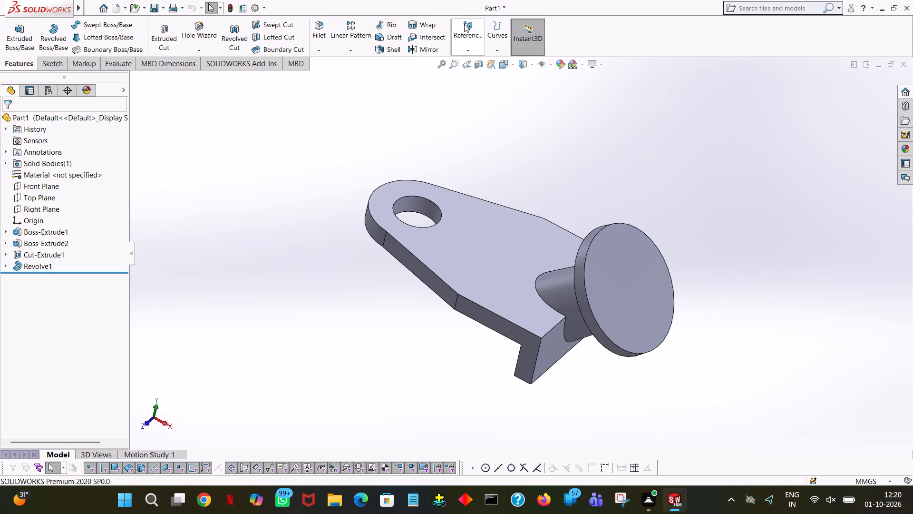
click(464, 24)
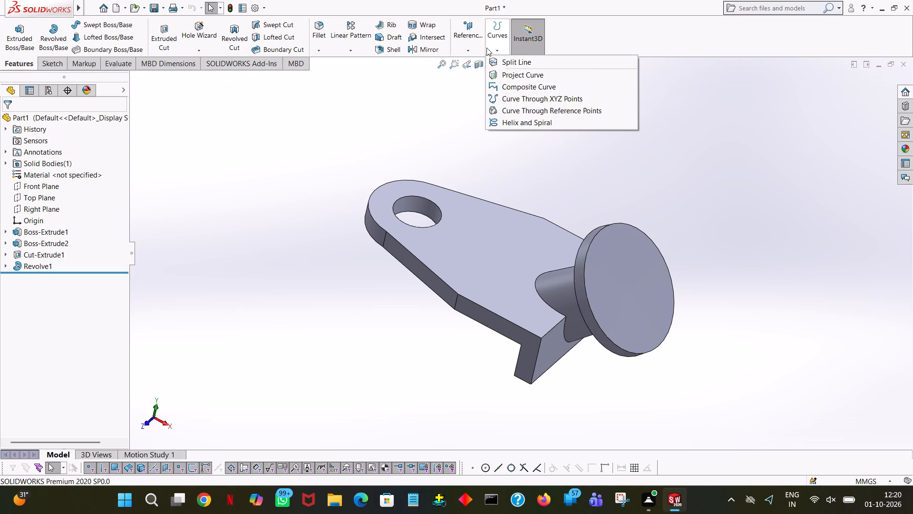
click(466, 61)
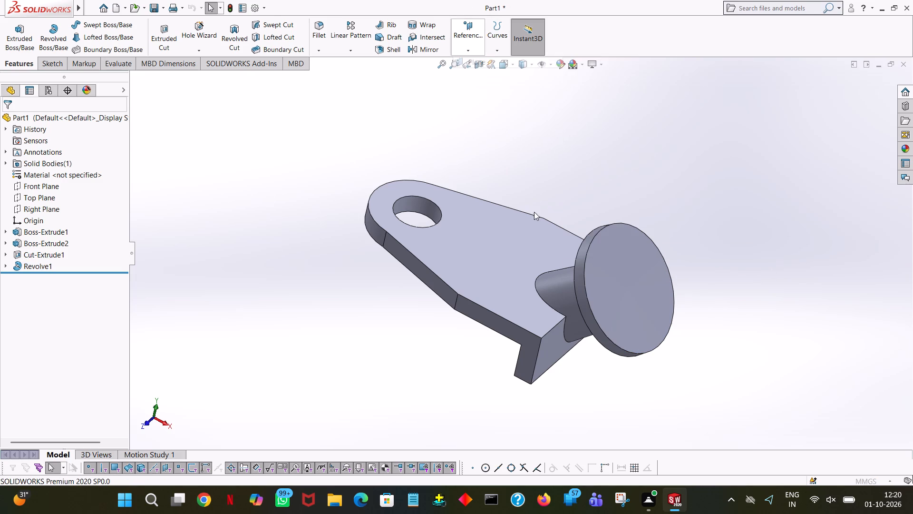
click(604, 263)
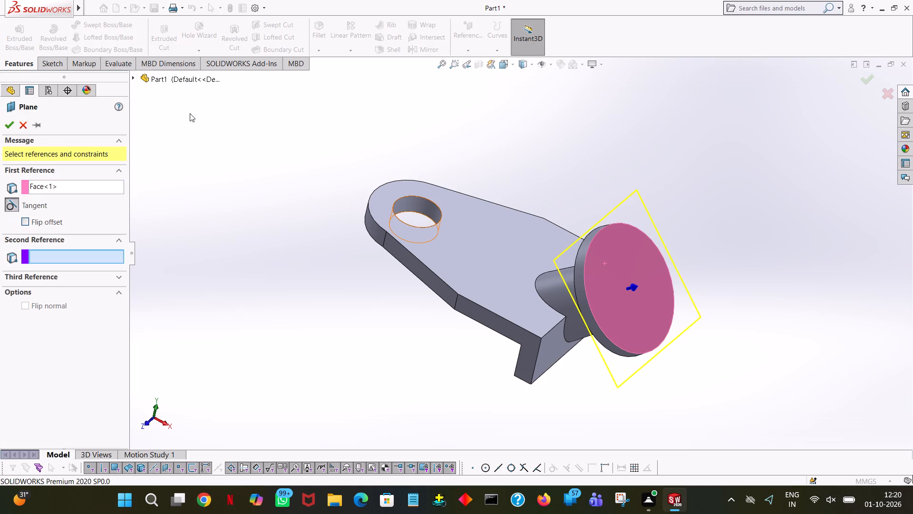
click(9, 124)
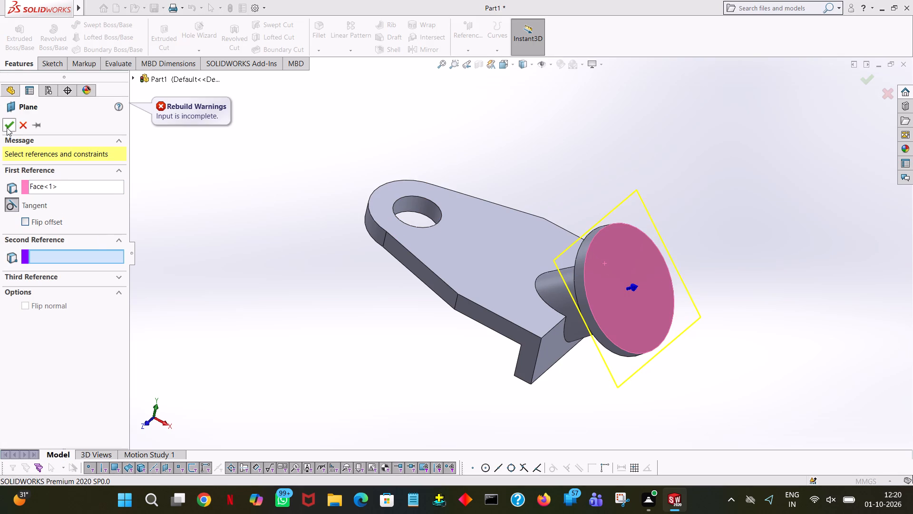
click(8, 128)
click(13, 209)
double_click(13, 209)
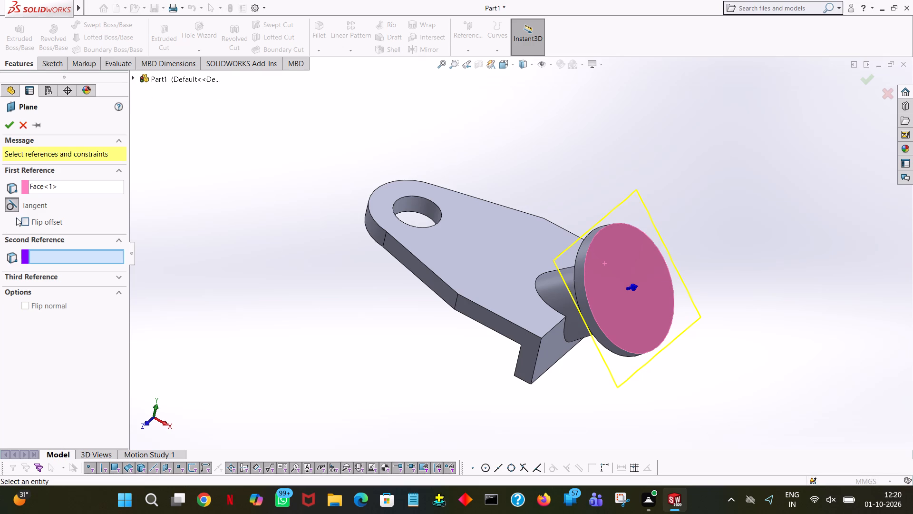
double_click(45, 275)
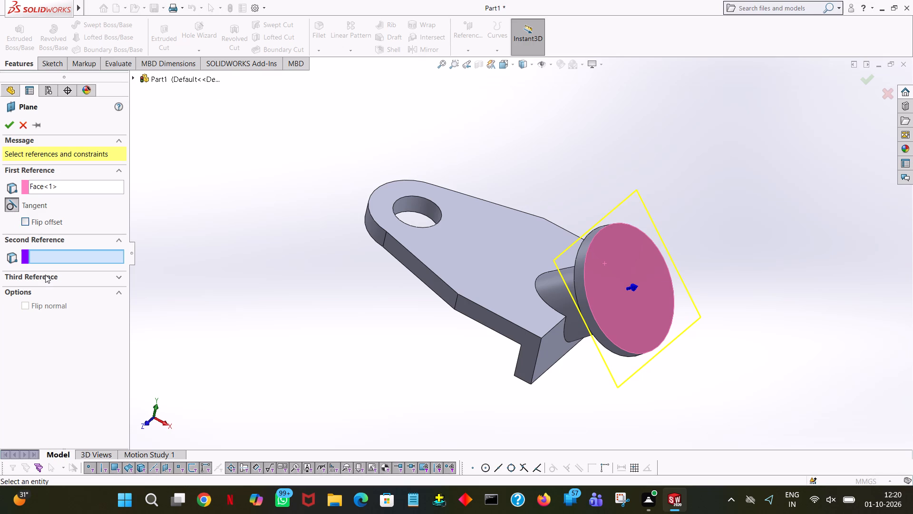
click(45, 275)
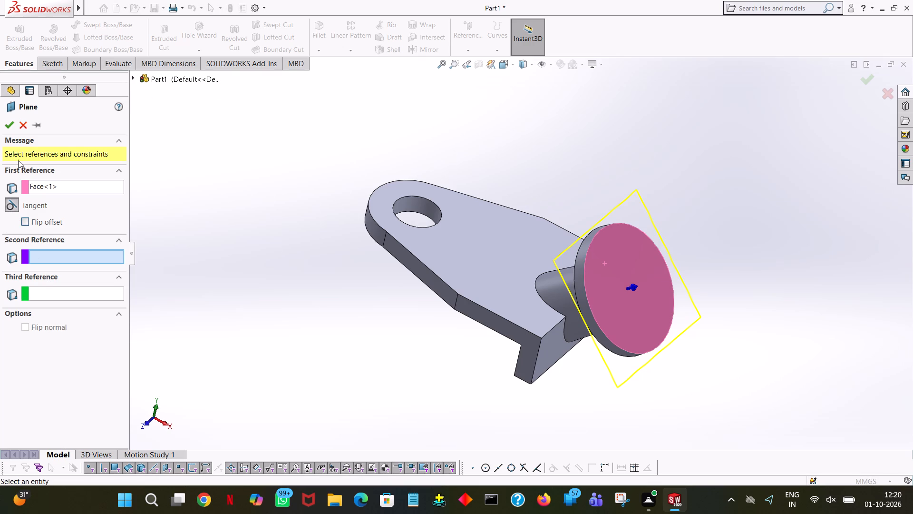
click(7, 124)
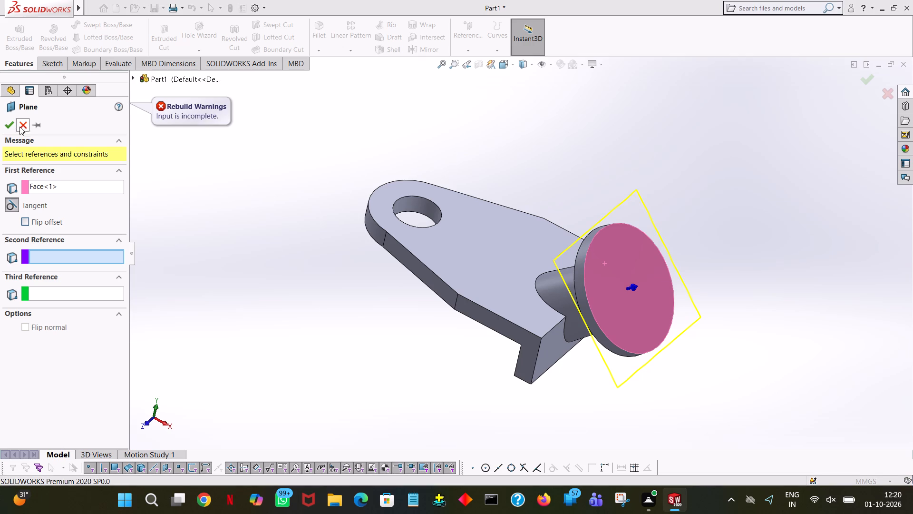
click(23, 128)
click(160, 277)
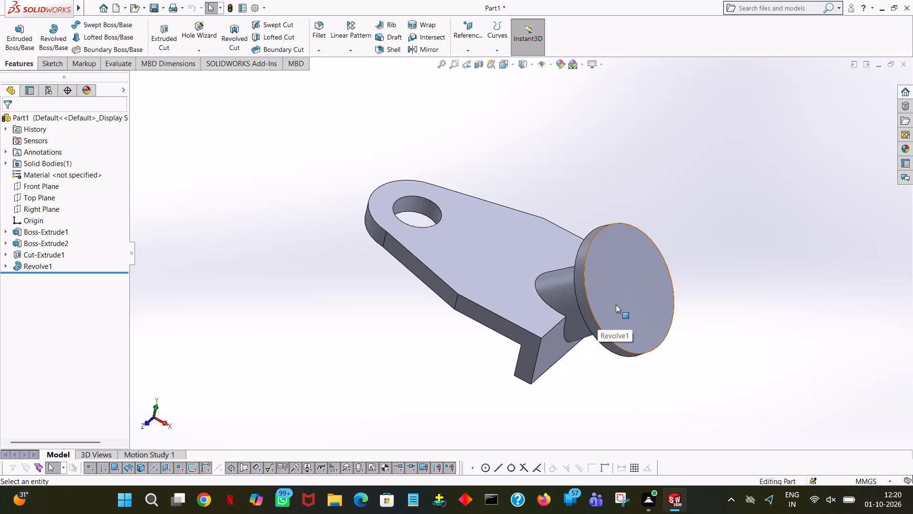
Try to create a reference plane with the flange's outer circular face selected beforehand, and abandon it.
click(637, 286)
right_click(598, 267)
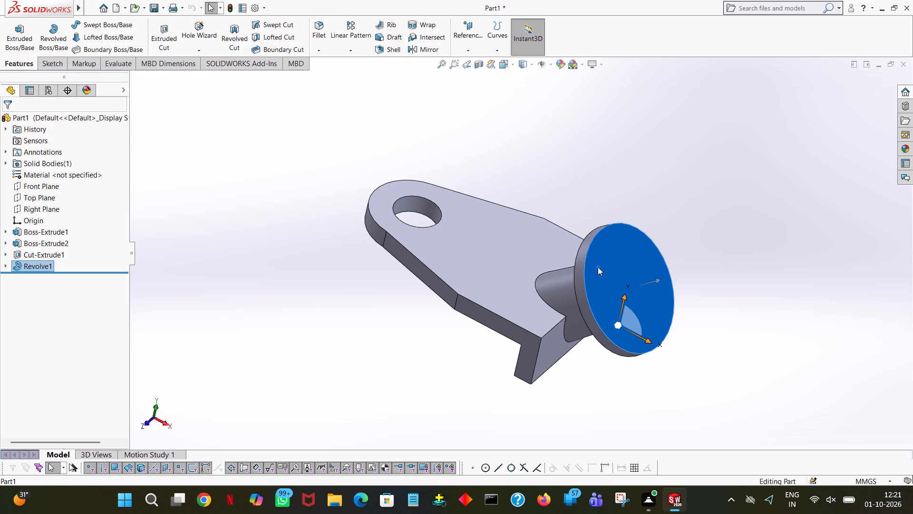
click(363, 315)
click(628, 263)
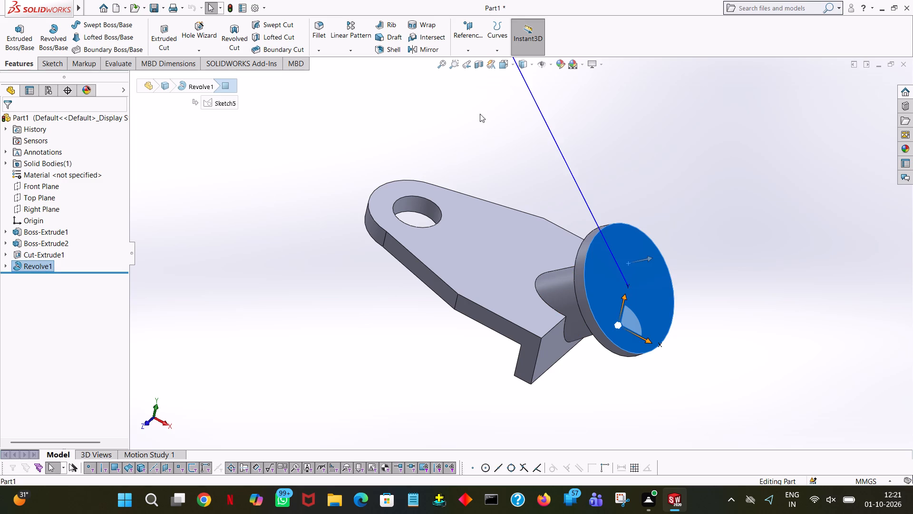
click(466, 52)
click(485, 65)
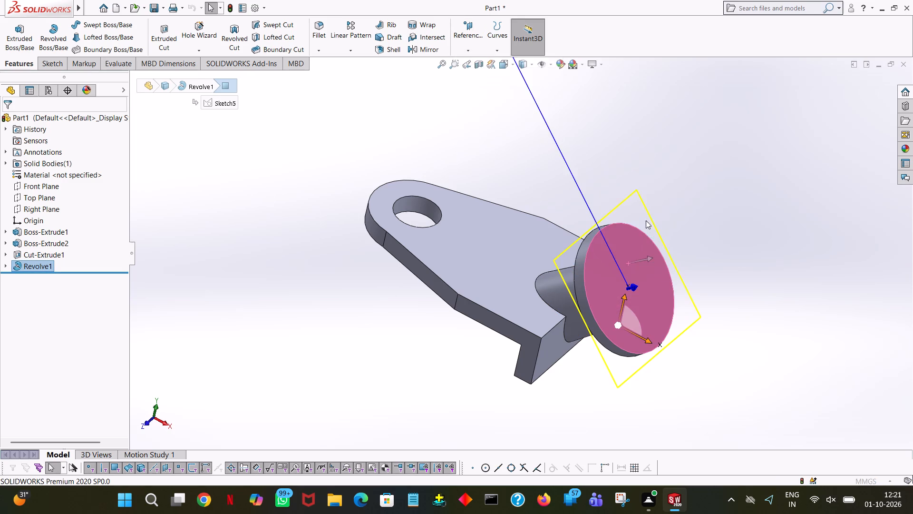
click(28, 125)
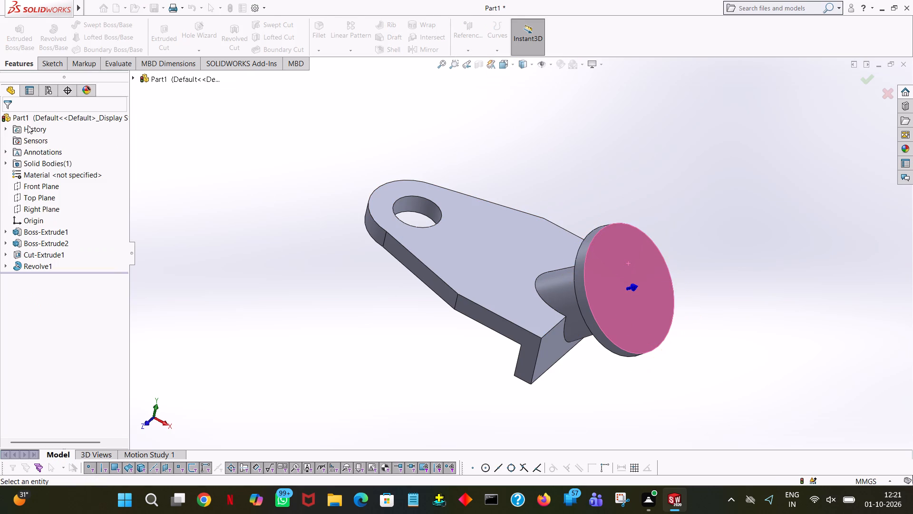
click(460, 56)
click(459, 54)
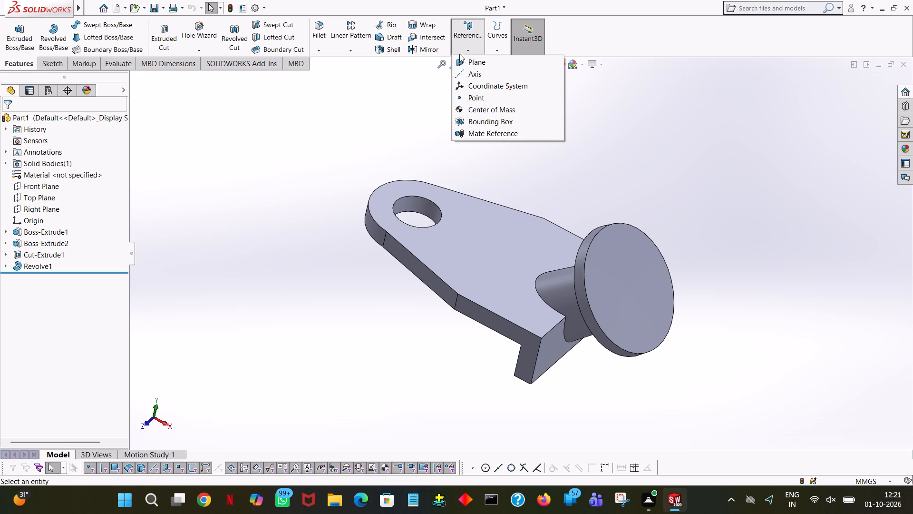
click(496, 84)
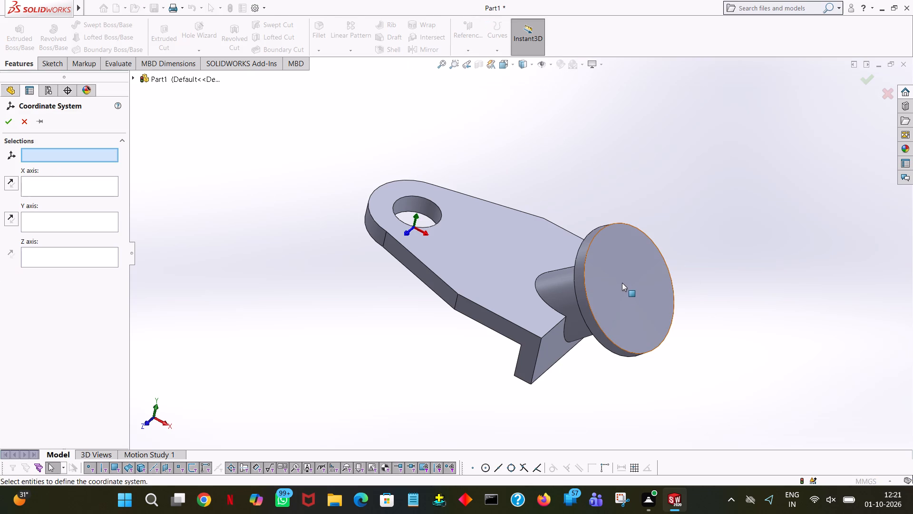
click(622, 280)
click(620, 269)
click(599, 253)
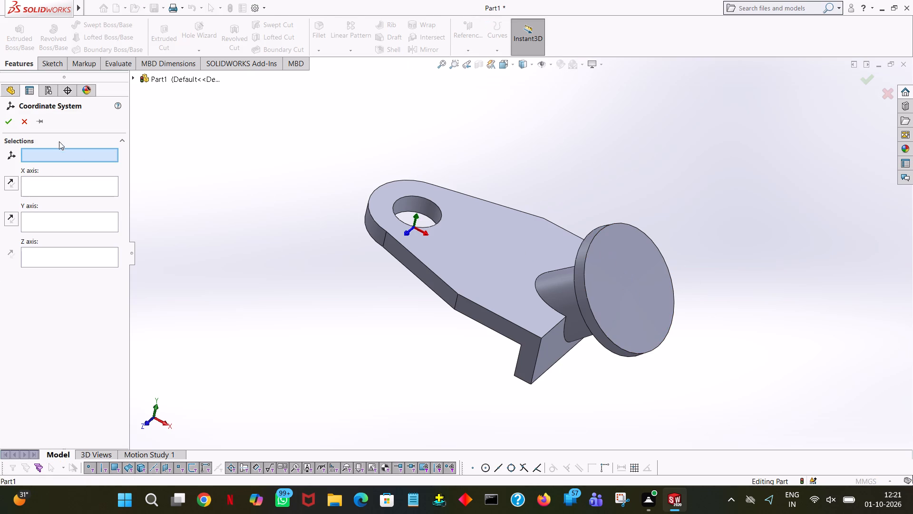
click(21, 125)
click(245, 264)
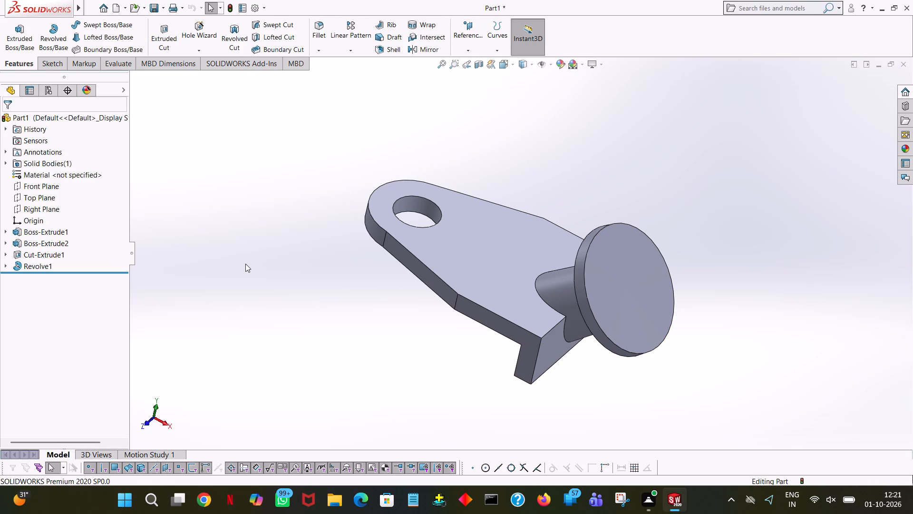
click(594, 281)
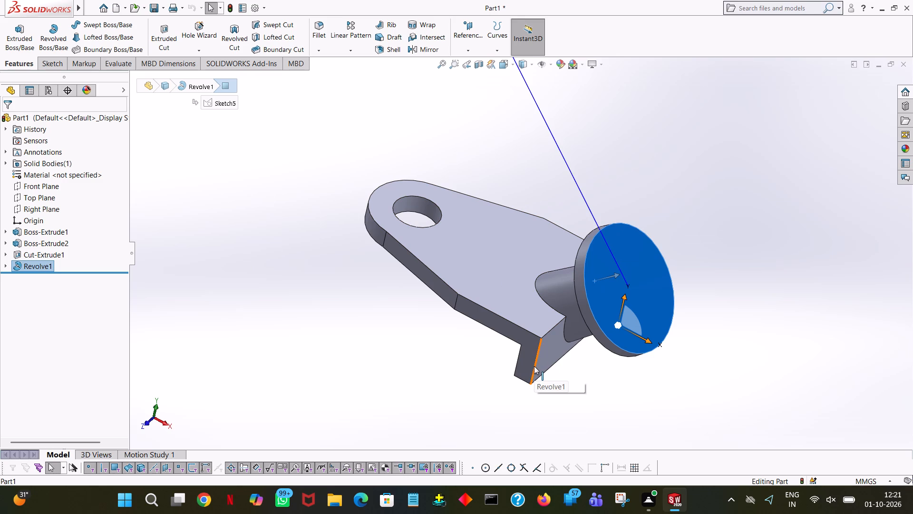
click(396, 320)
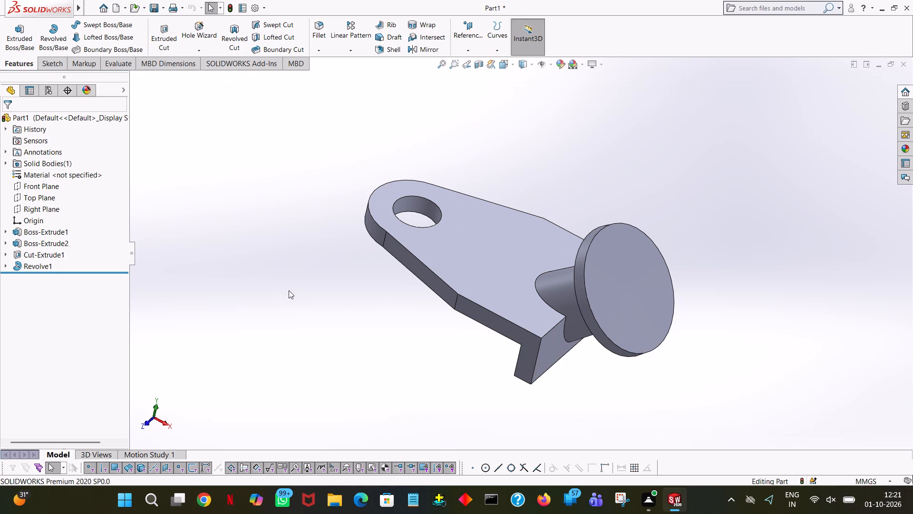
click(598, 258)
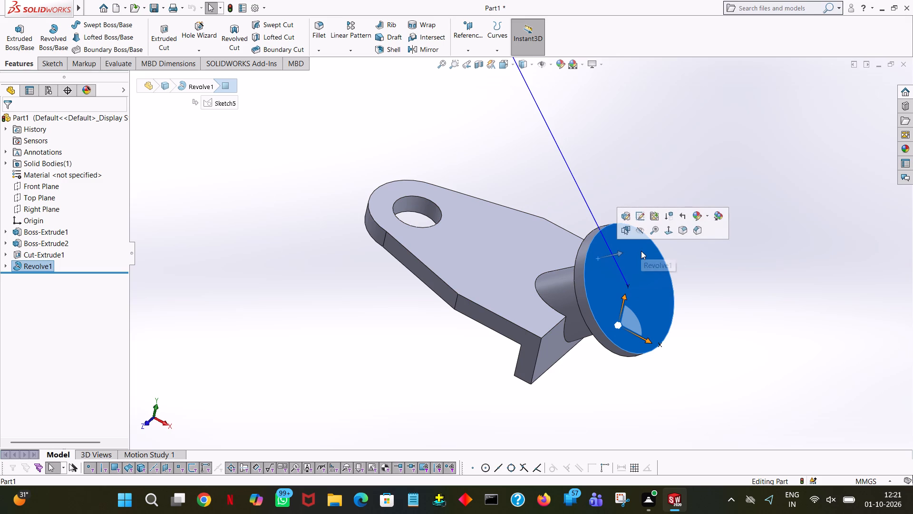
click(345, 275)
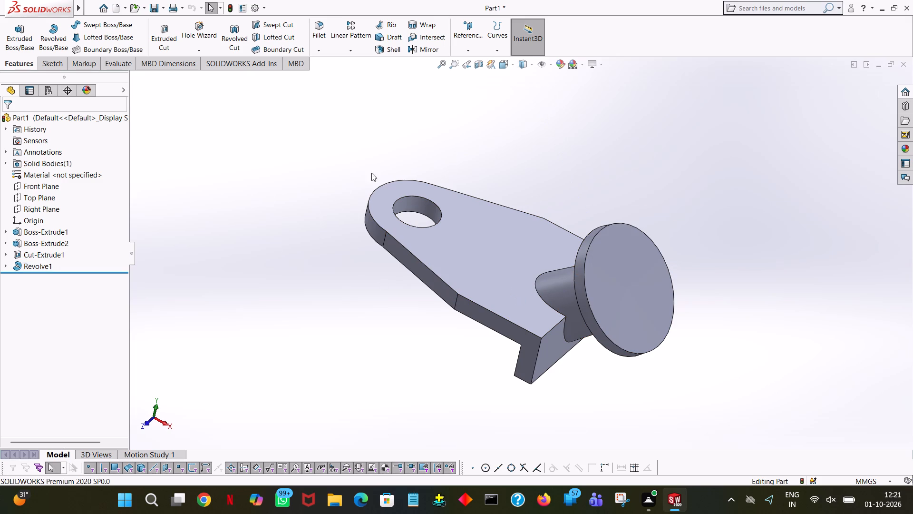
Show the revolved flange's profile sketch, Sketch5, in the model.
middle_drag(467, 355, 467, 355)
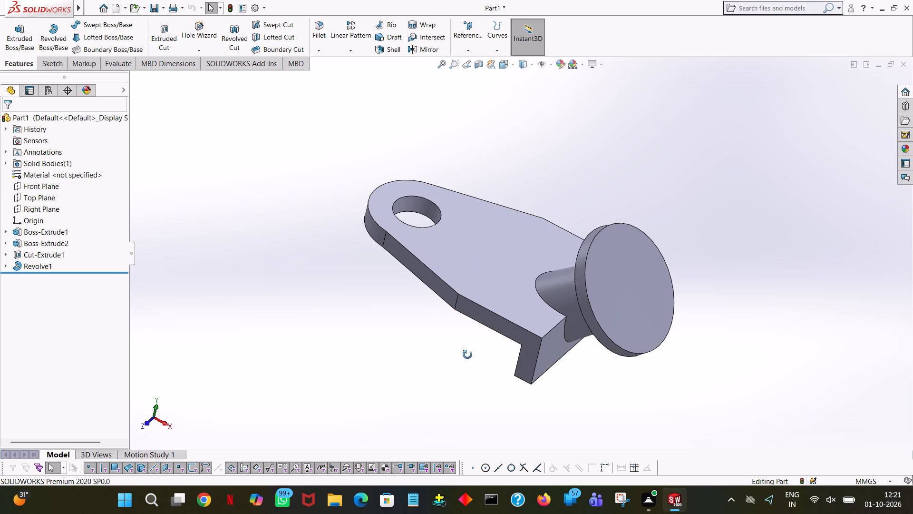
middle_drag(467, 355, 481, 353)
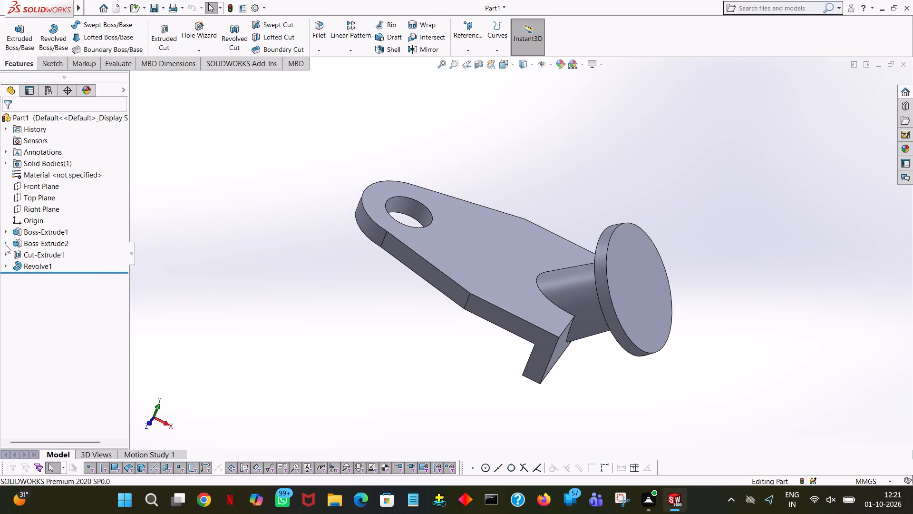
click(8, 268)
click(46, 277)
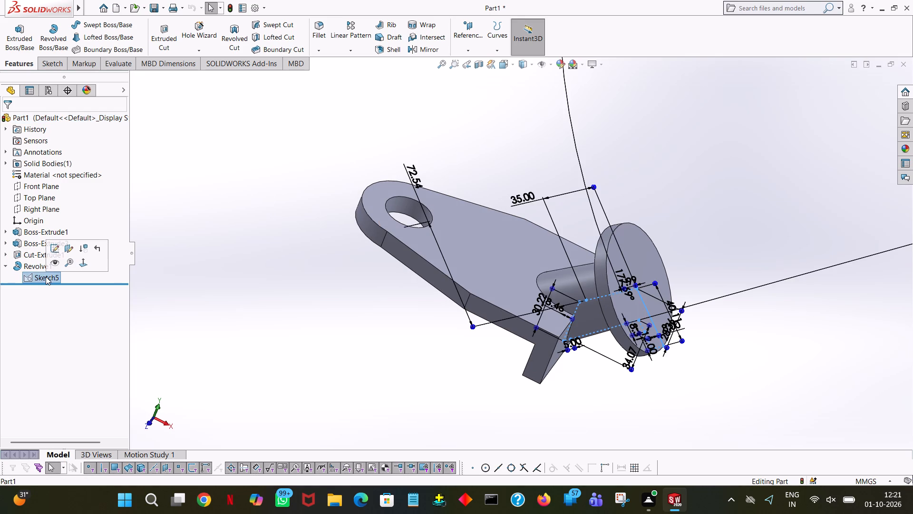
click(53, 260)
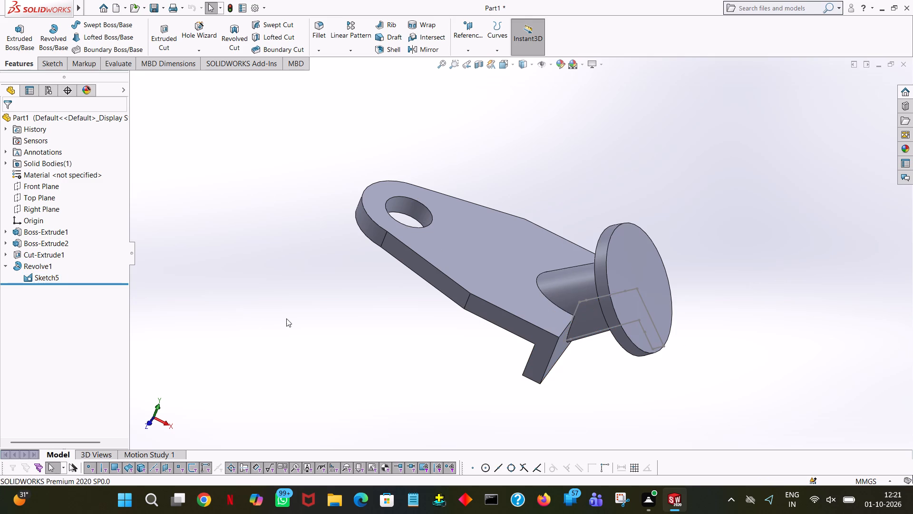
click(288, 318)
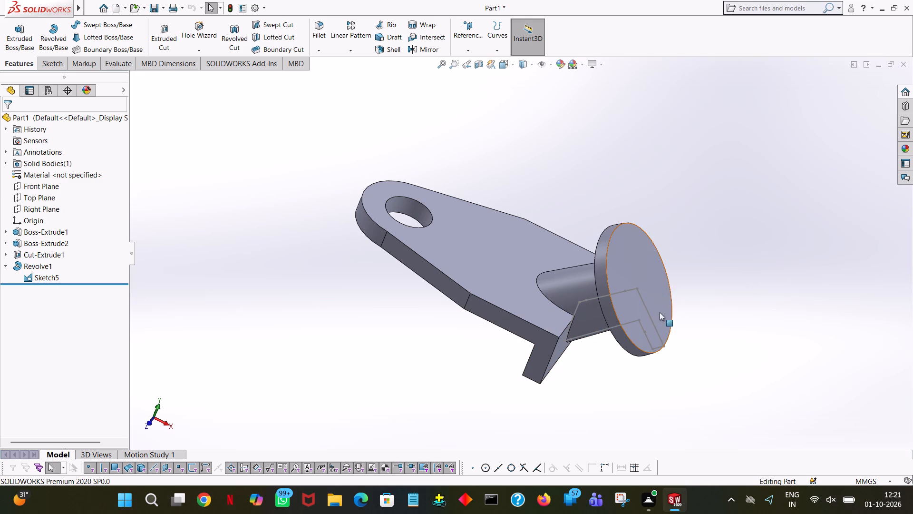
middle_click(719, 310)
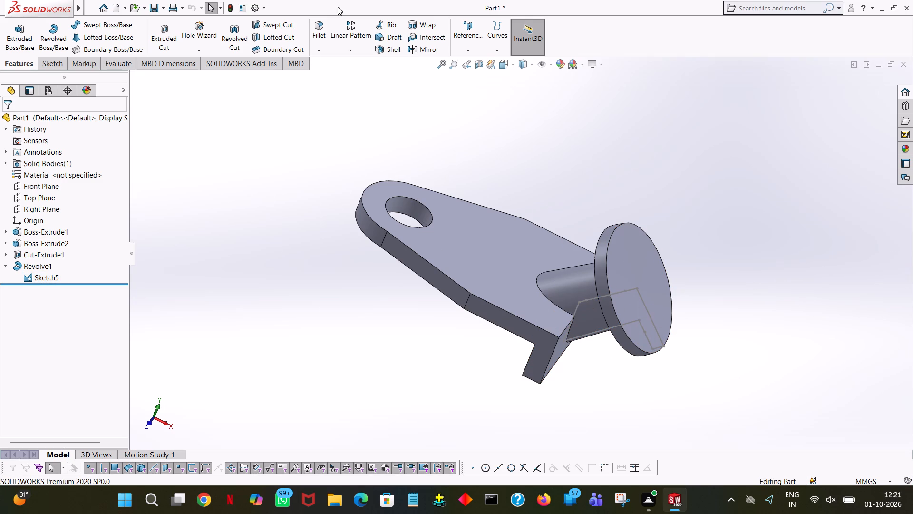
Create a reference plane perpendicular to the 35 mm axis line of Sketch5, through its endpoint at the flange's outer face centre.
click(461, 48)
click(467, 60)
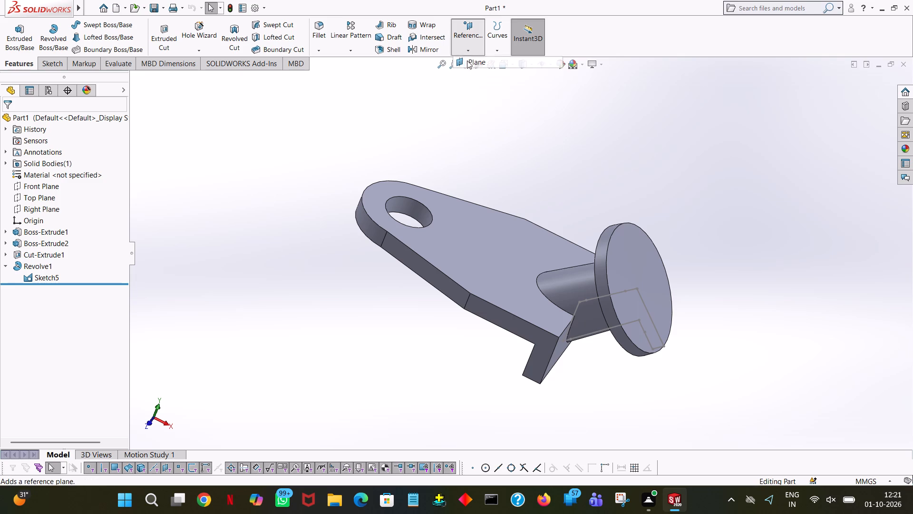
click(617, 293)
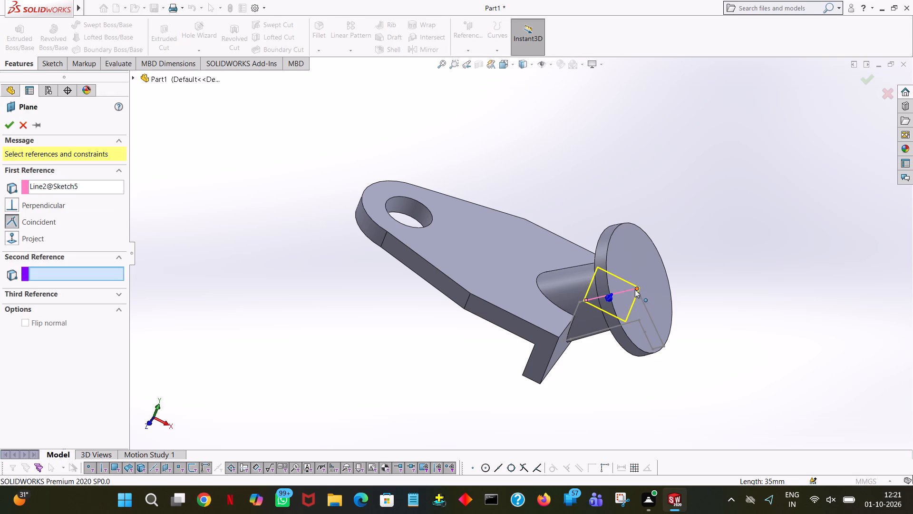
click(638, 288)
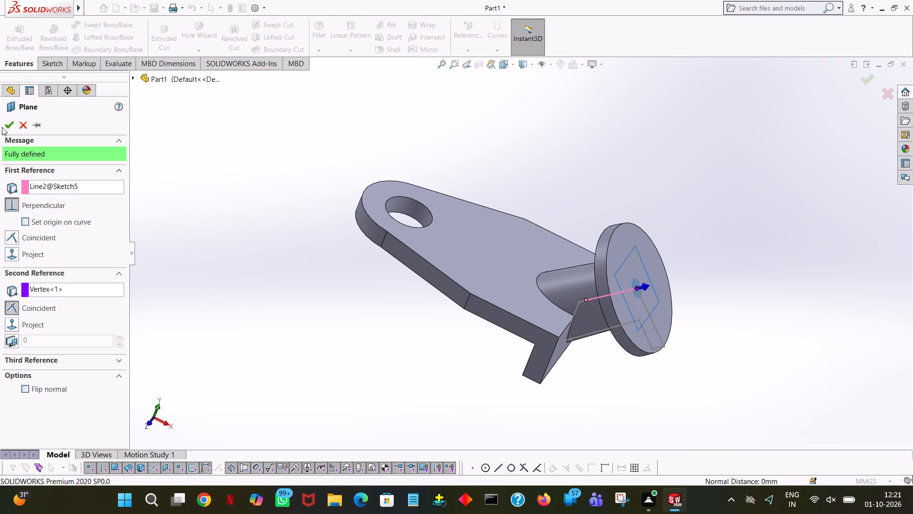
click(5, 126)
click(222, 203)
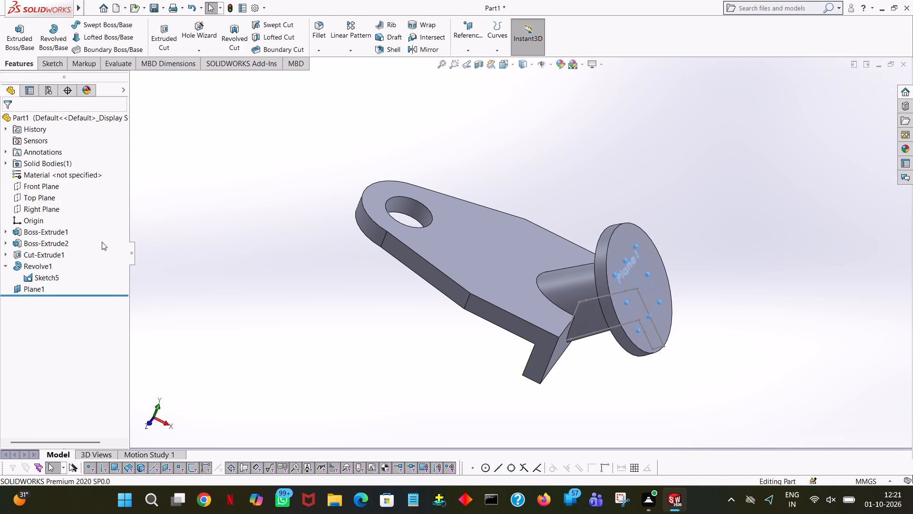
Hide the revolved flange's profile sketch, Sketch5.
click(34, 288)
click(28, 278)
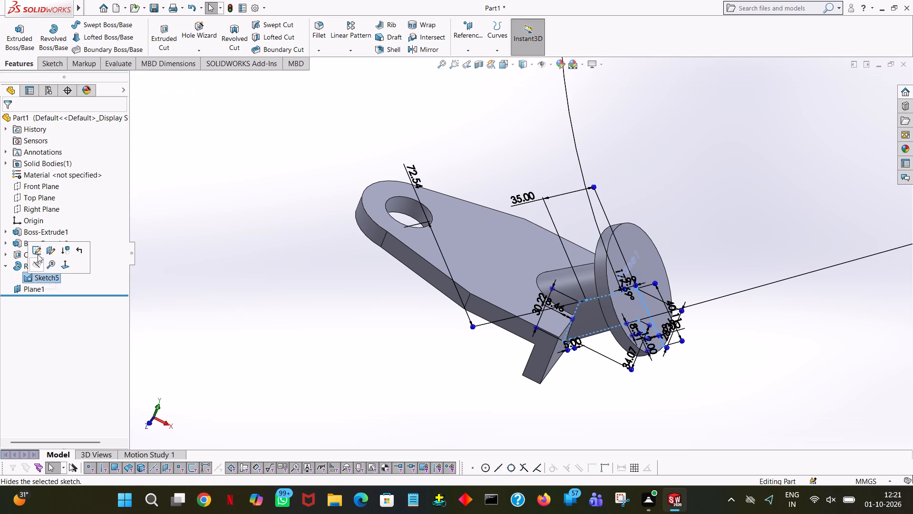
click(35, 263)
click(210, 271)
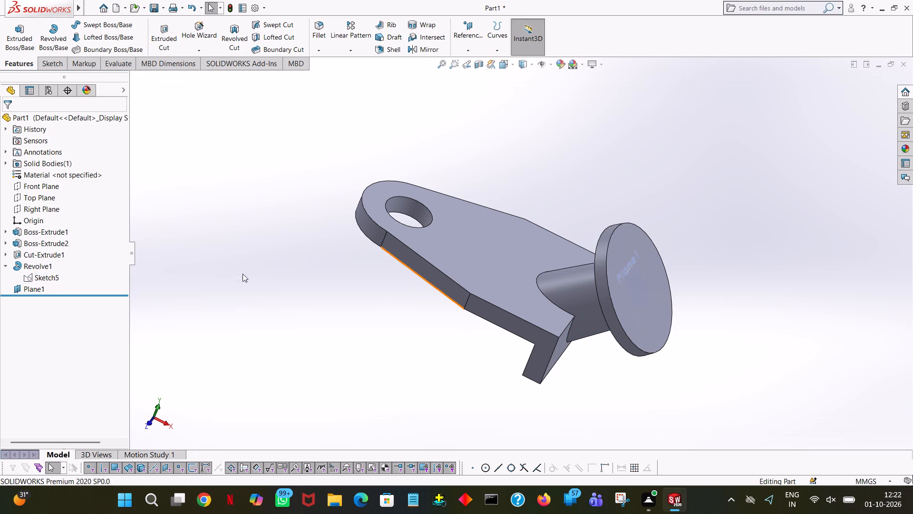
Start a new sketch on the reference plane, Plane1, at the flange's outer face.
click(41, 287)
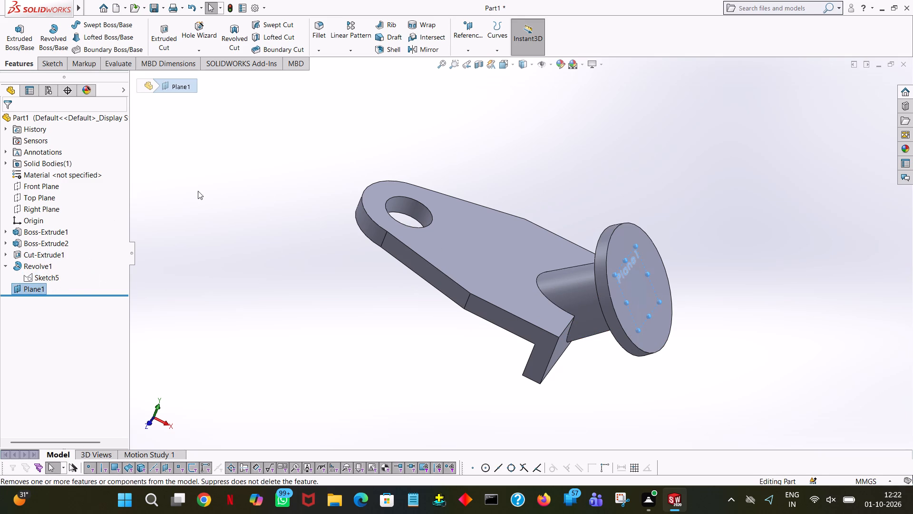
click(49, 67)
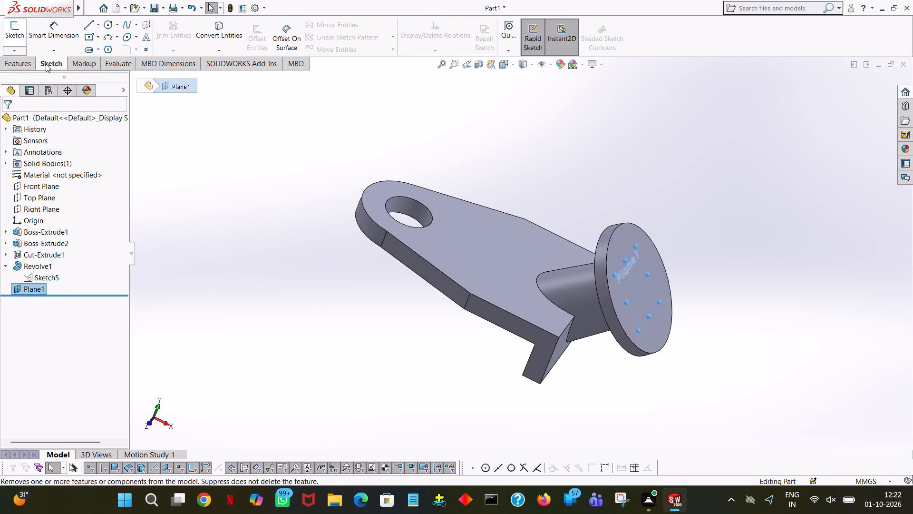
click(14, 38)
click(349, 274)
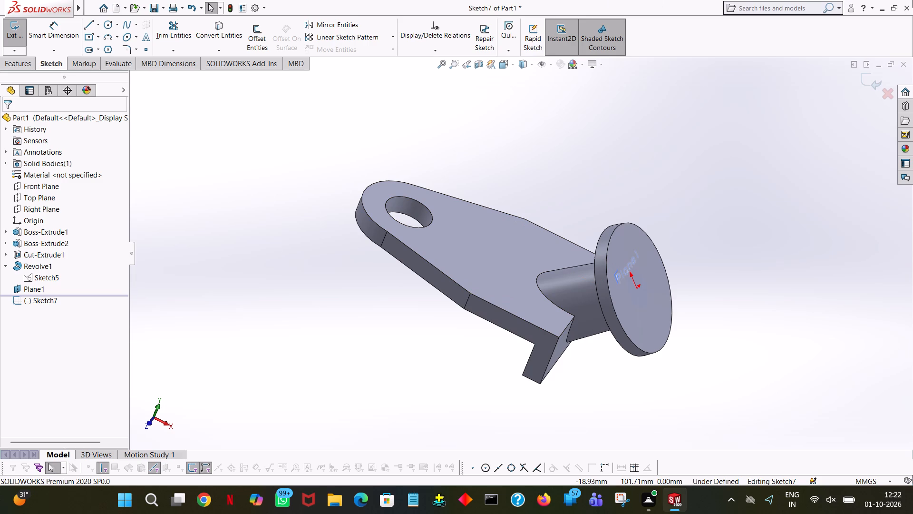
key(Page_Down)
key(Page_Down)
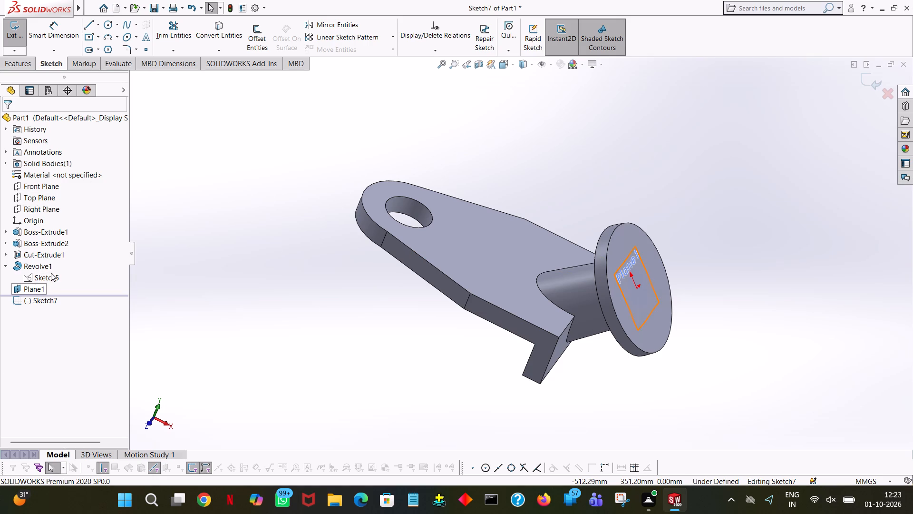
Sketch a circle of radius 30 mm centred on the sketch origin, concentric with the flange's outer face.
middle_drag(795, 288, 721, 297)
middle_drag(722, 302, 732, 331)
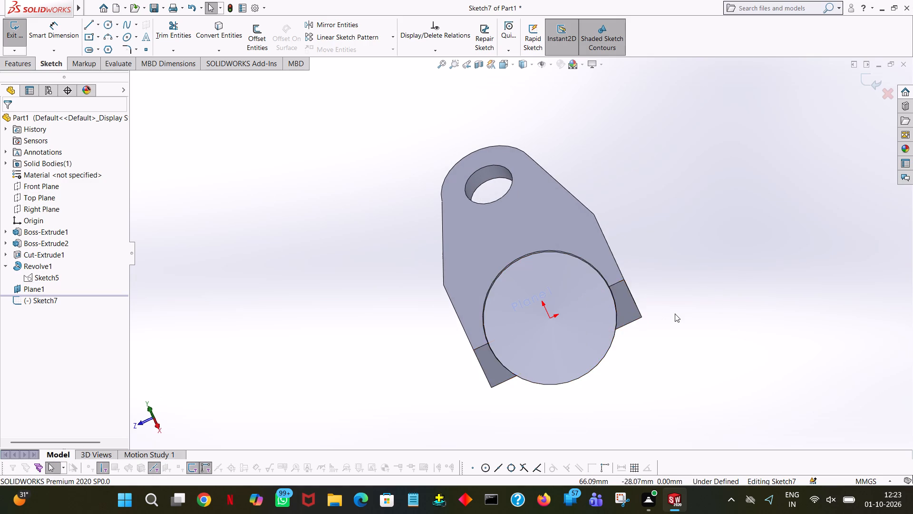
middle_drag(675, 314, 669, 306)
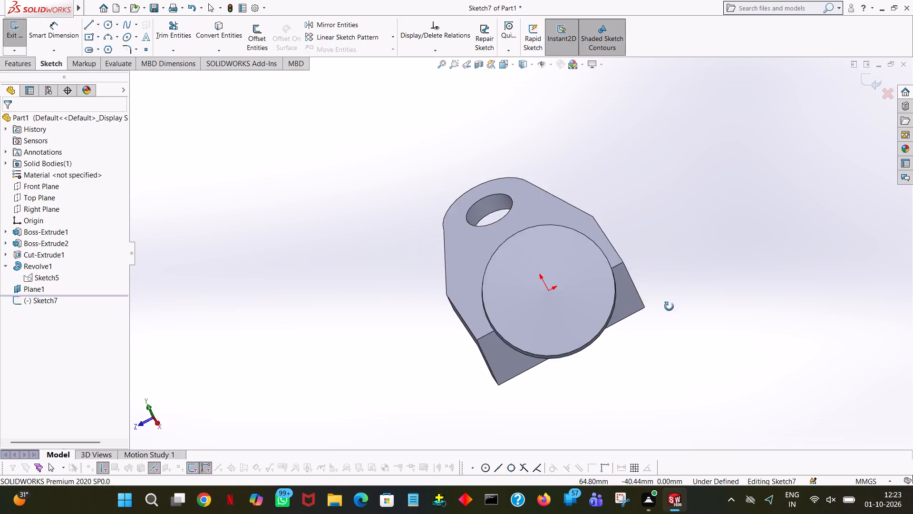
middle_drag(669, 306, 663, 317)
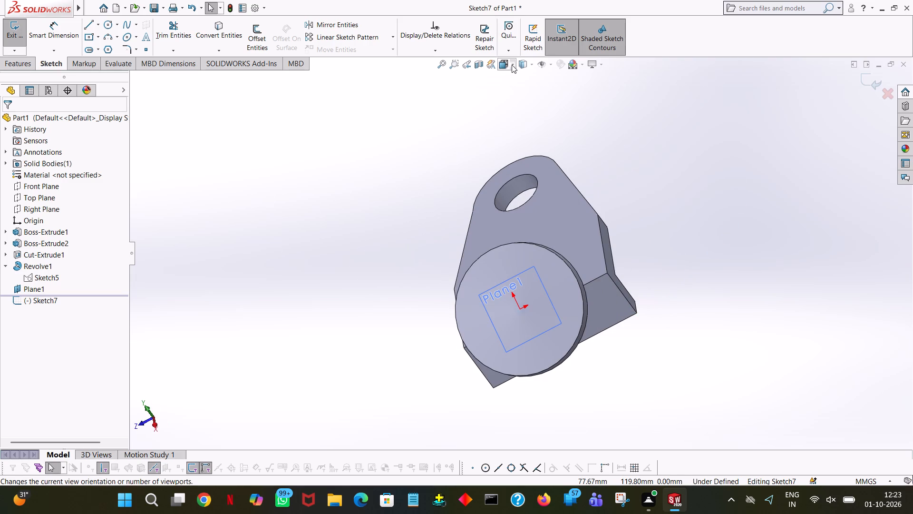
click(512, 65)
click(562, 119)
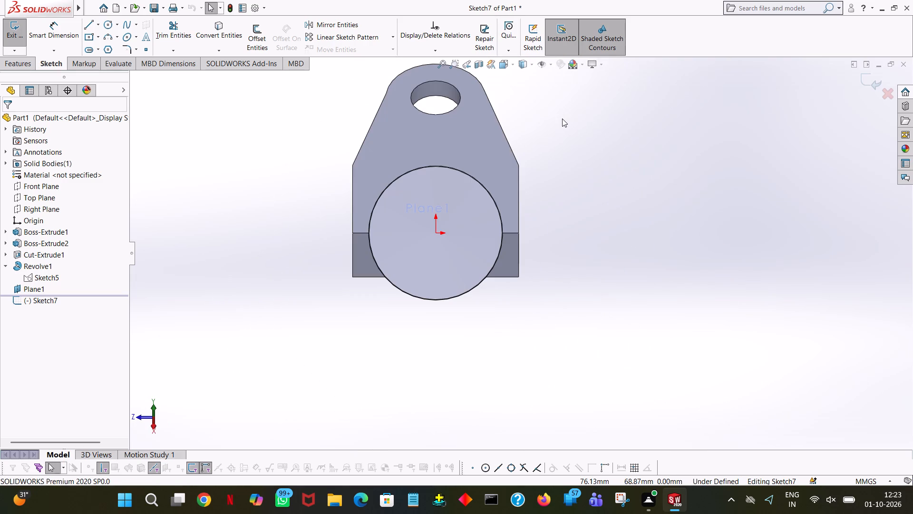
click(107, 24)
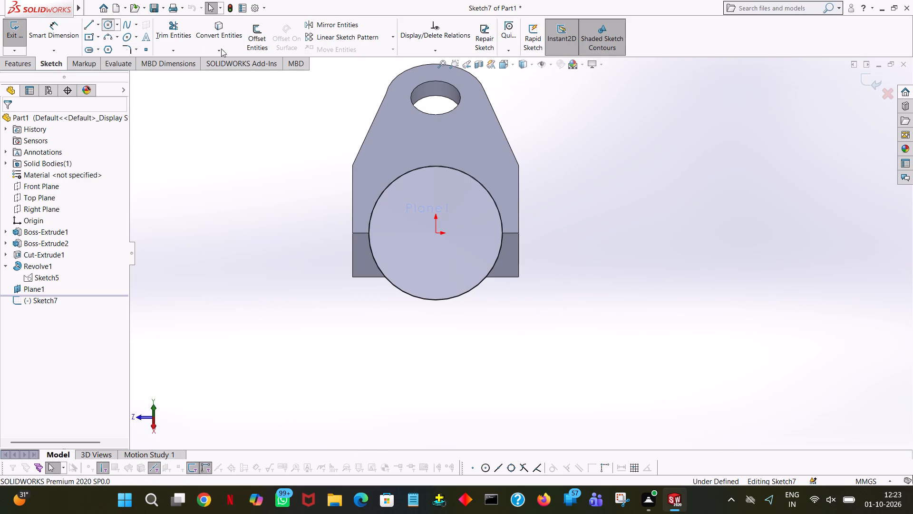
click(435, 235)
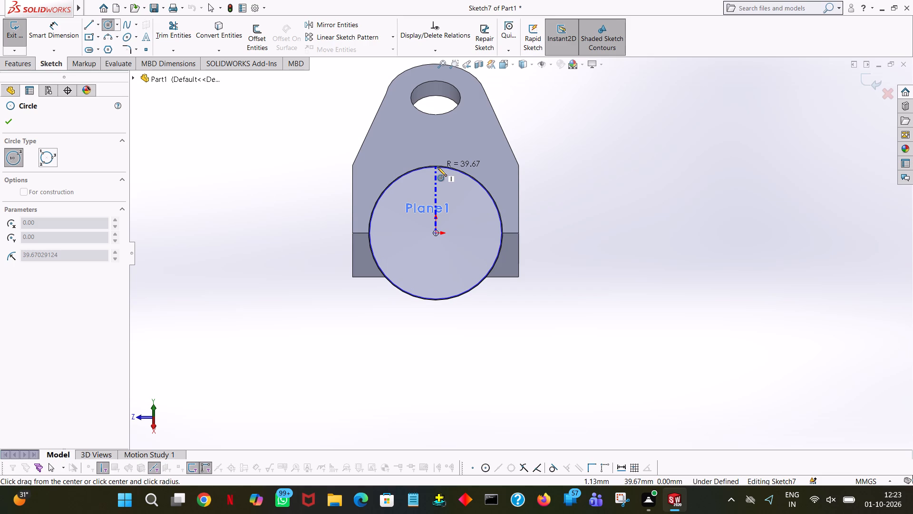
click(437, 176)
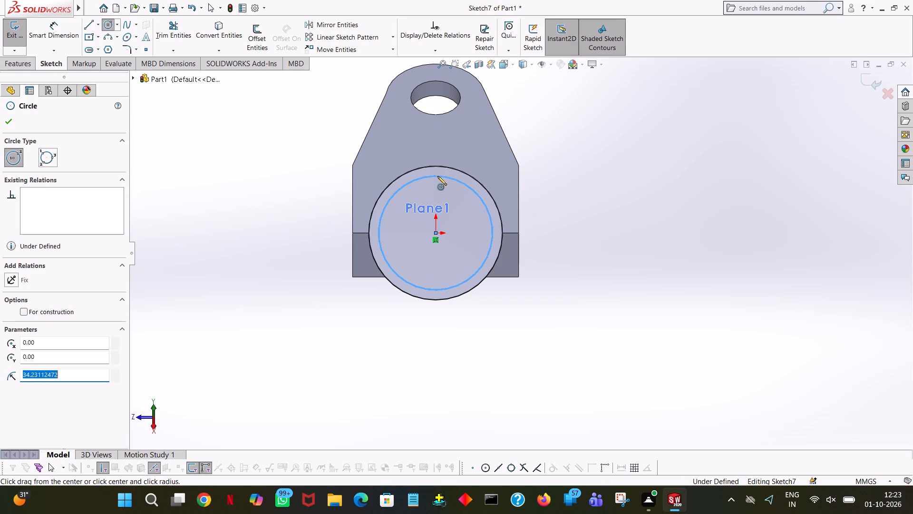
text(30)
key(Return)
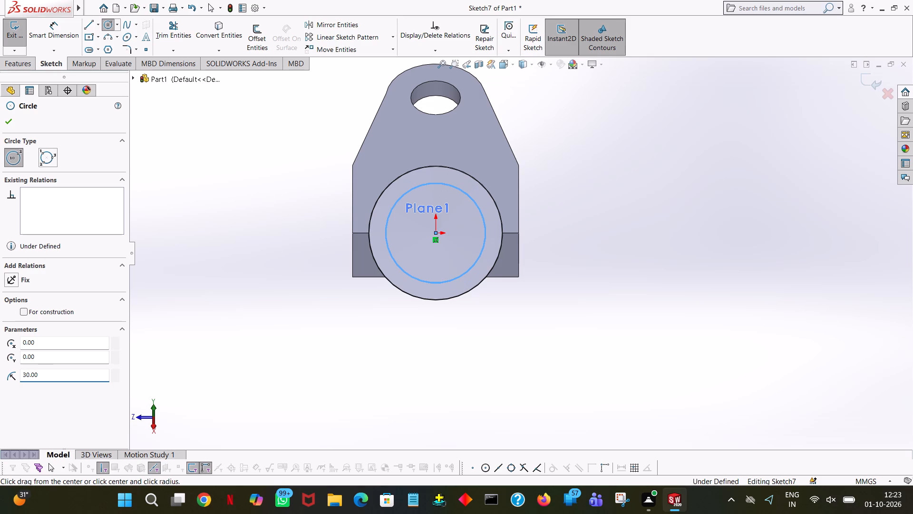
click(10, 122)
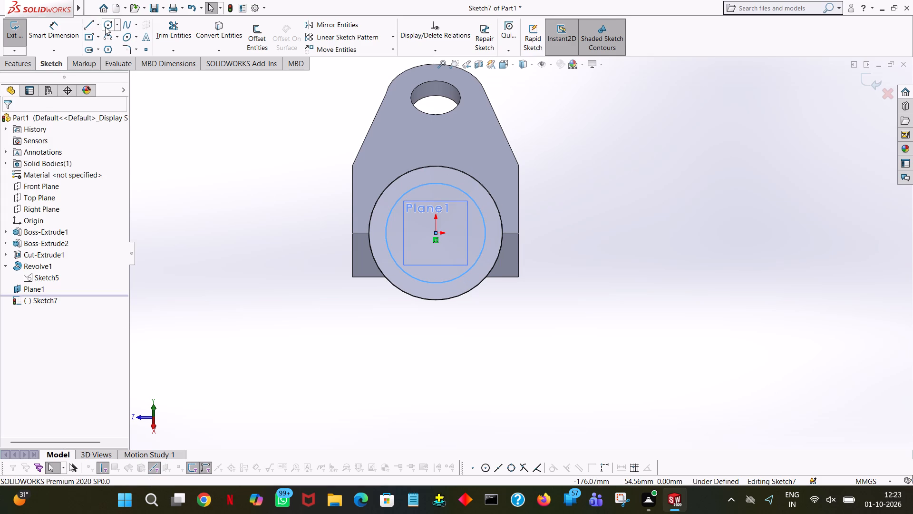
Sketch a hole circle of radius 4 mm centred on the topmost point of the 30 mm radius circle.
click(105, 27)
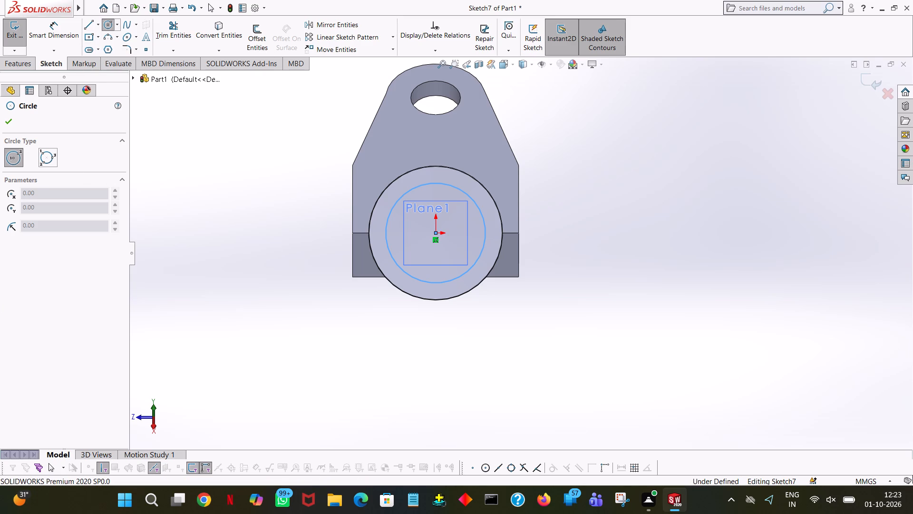
click(434, 183)
click(439, 179)
key(4)
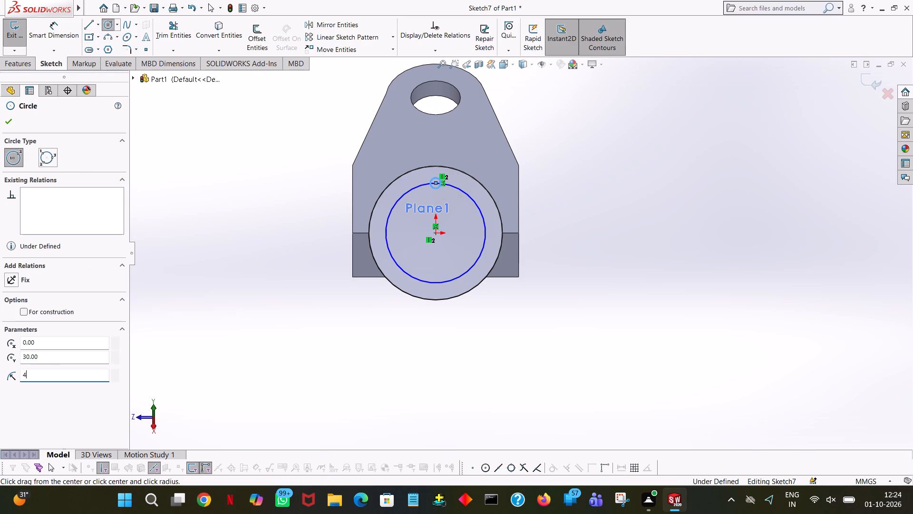
key(Return)
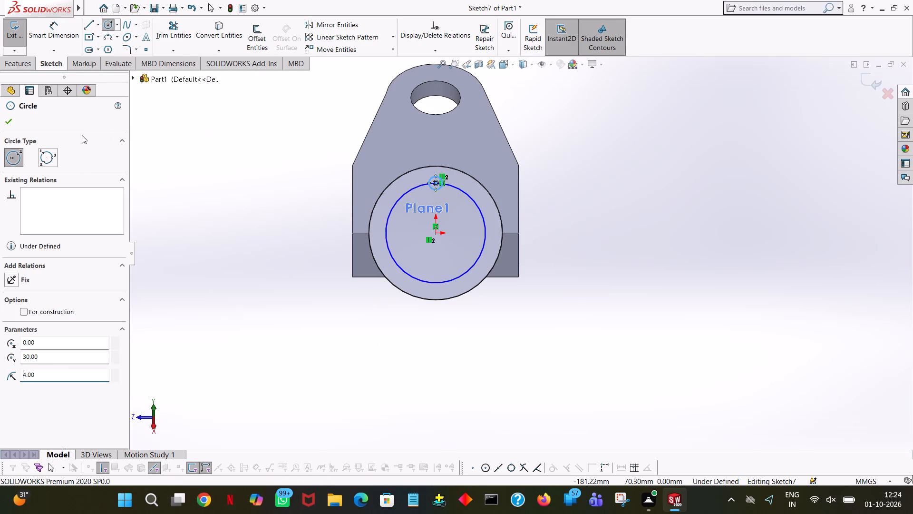
click(1, 119)
click(7, 129)
click(10, 118)
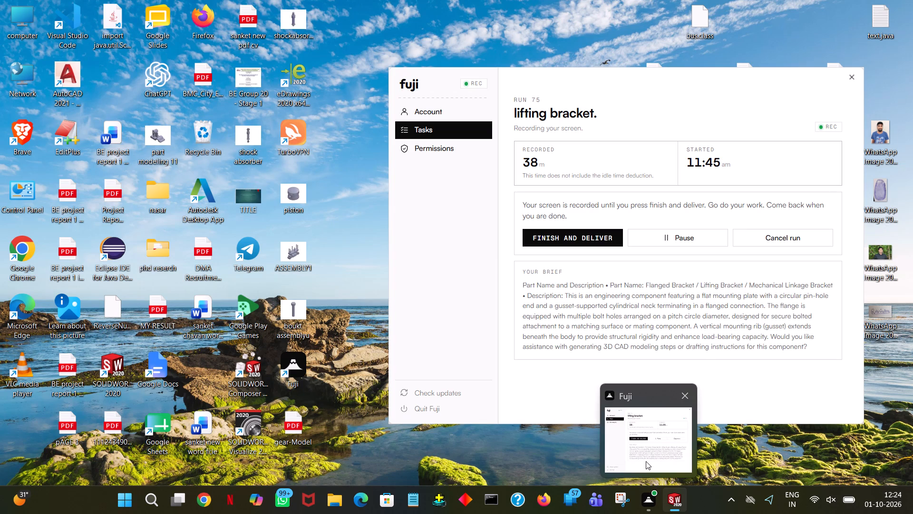
click(327, 109)
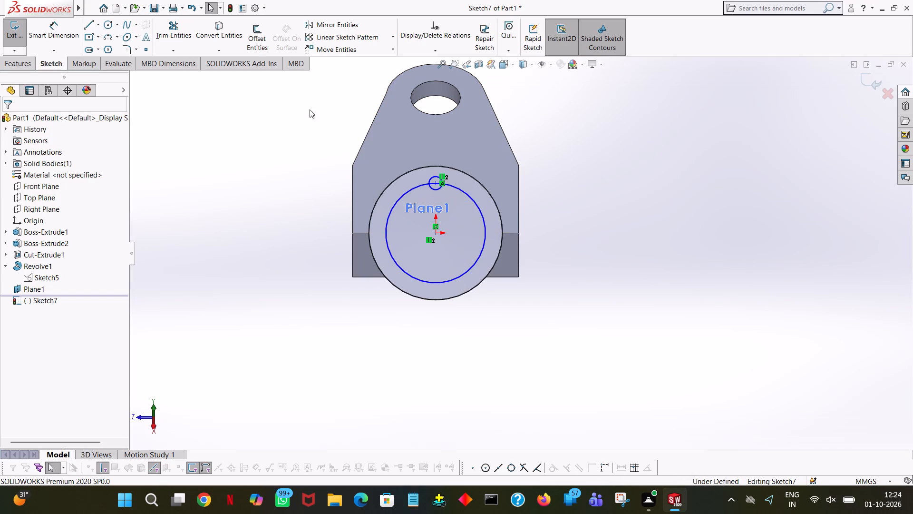
Circular-pattern the 4 mm radius circle about the sketch origin with 6 equally spaced instances over 360 degrees.
click(393, 35)
click(375, 62)
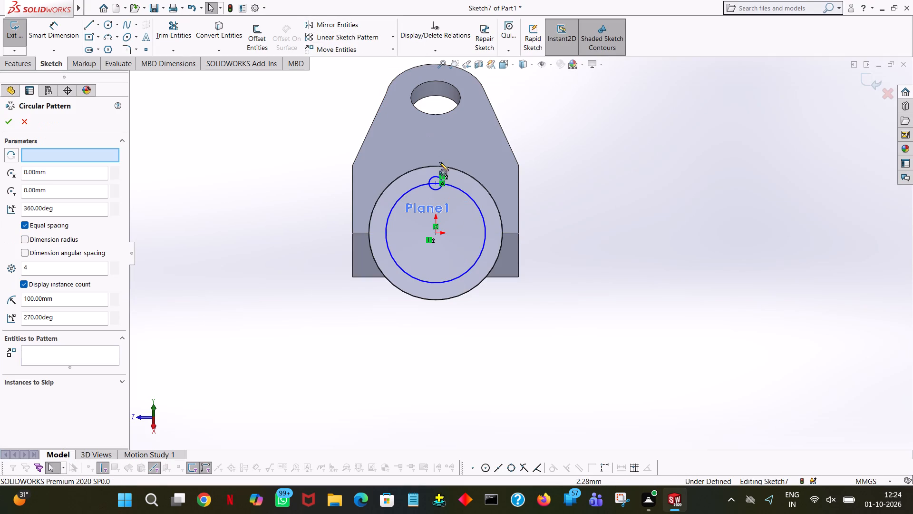
click(433, 176)
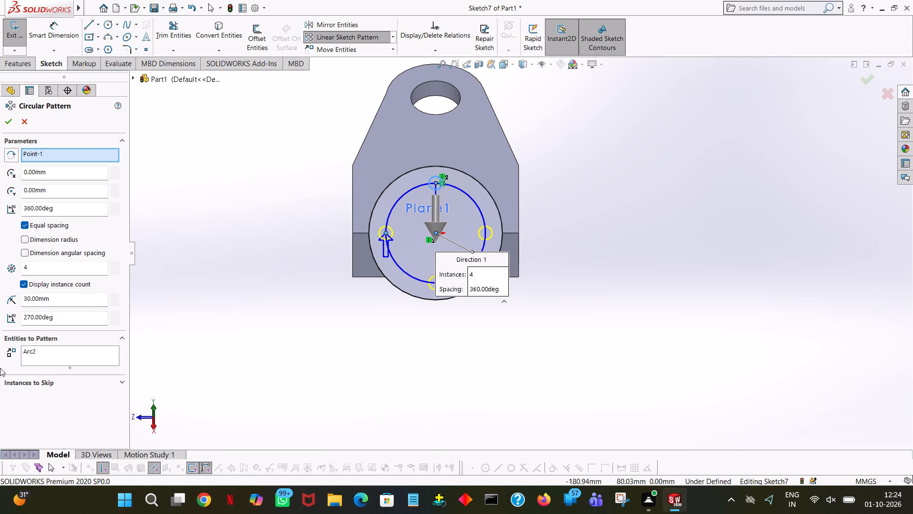
double_click(56, 264)
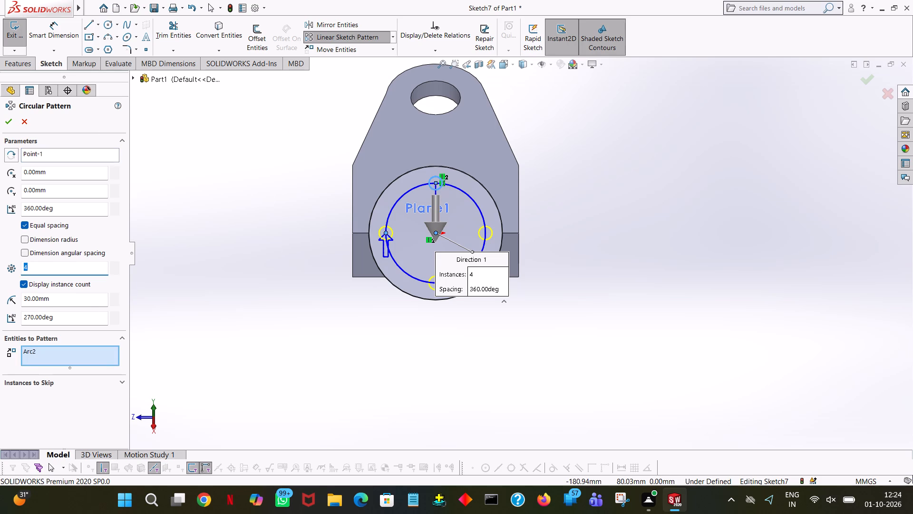
key(6)
click(233, 137)
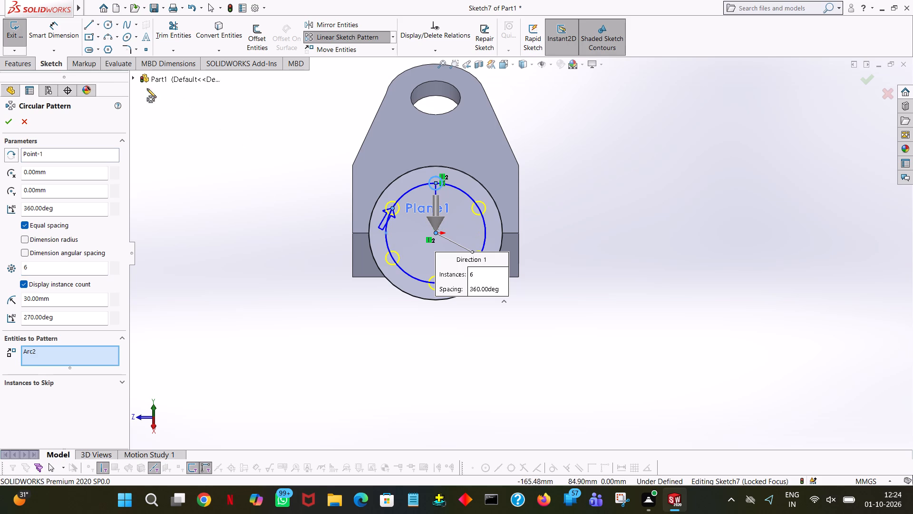
click(8, 118)
click(184, 117)
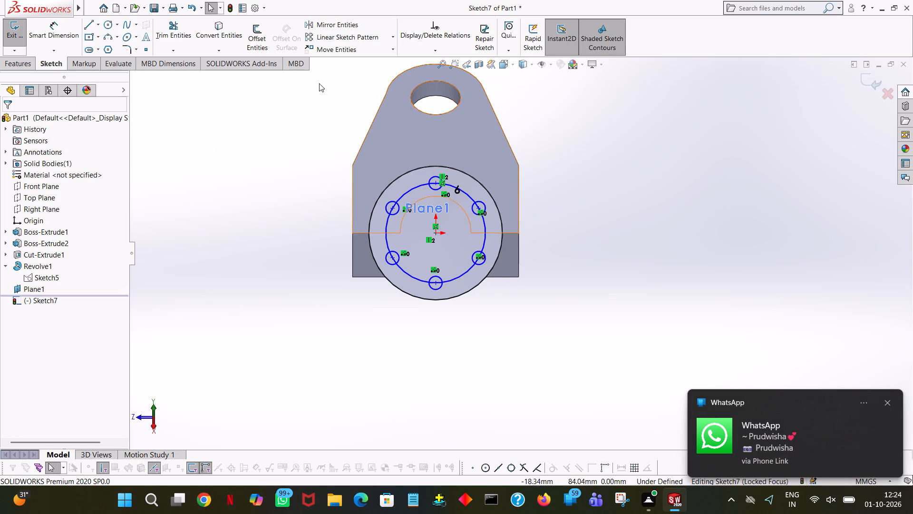
Add an 8 mm diameter dimension to the topmost hole circle.
click(0, 60)
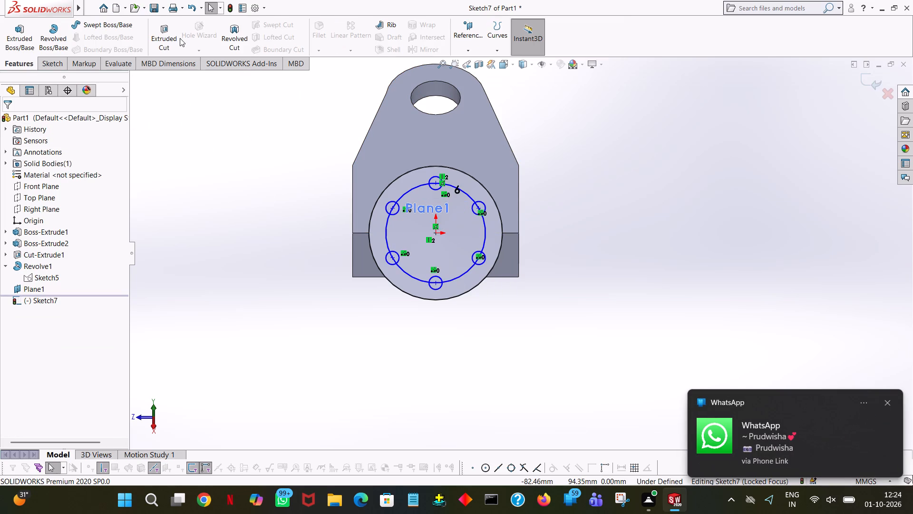
click(53, 64)
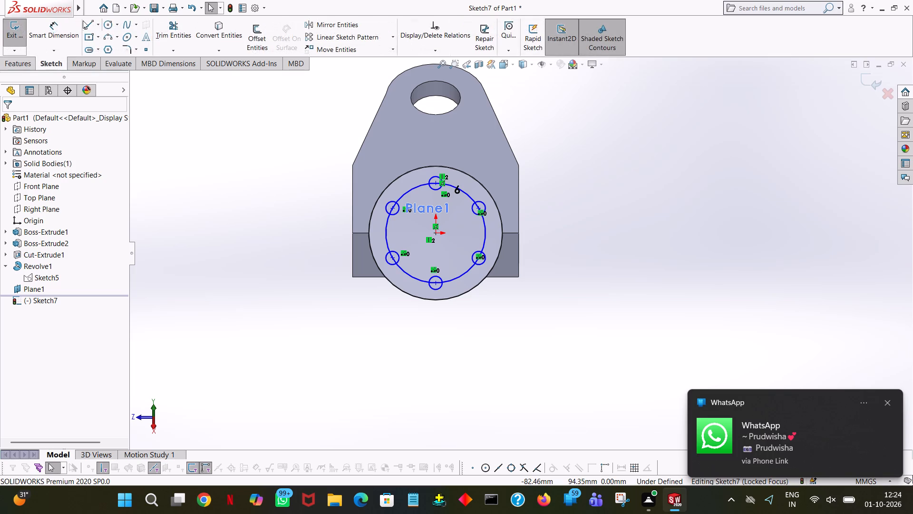
click(43, 30)
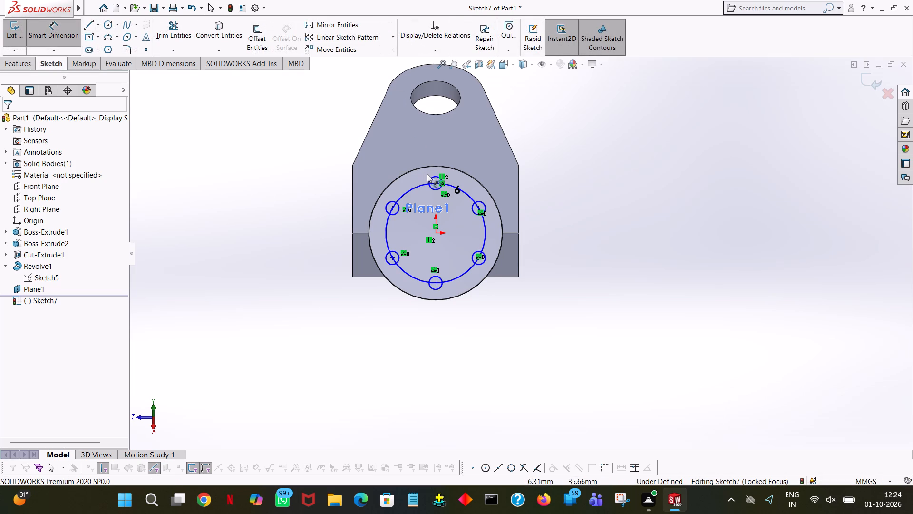
click(431, 176)
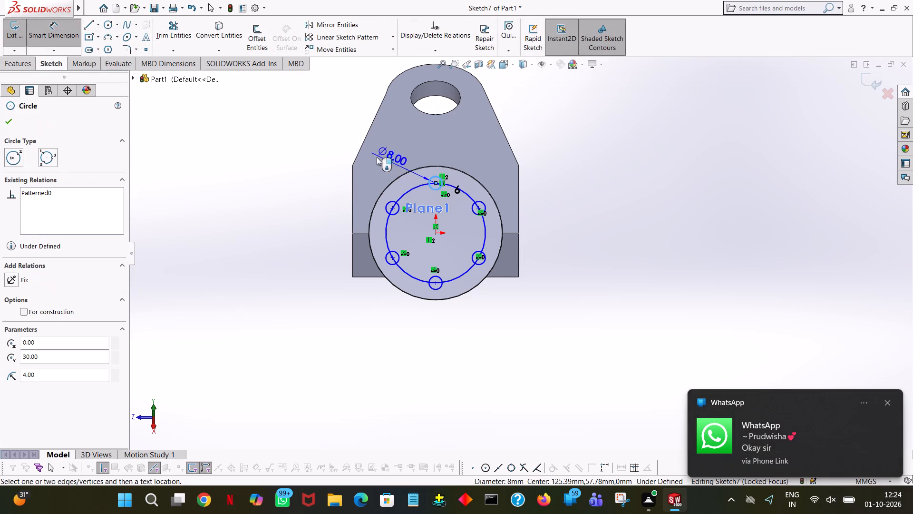
click(300, 132)
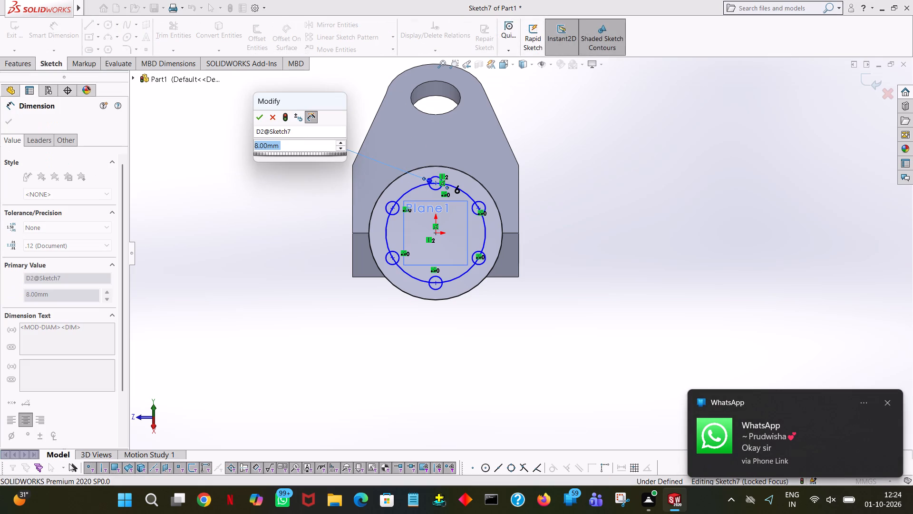
click(256, 116)
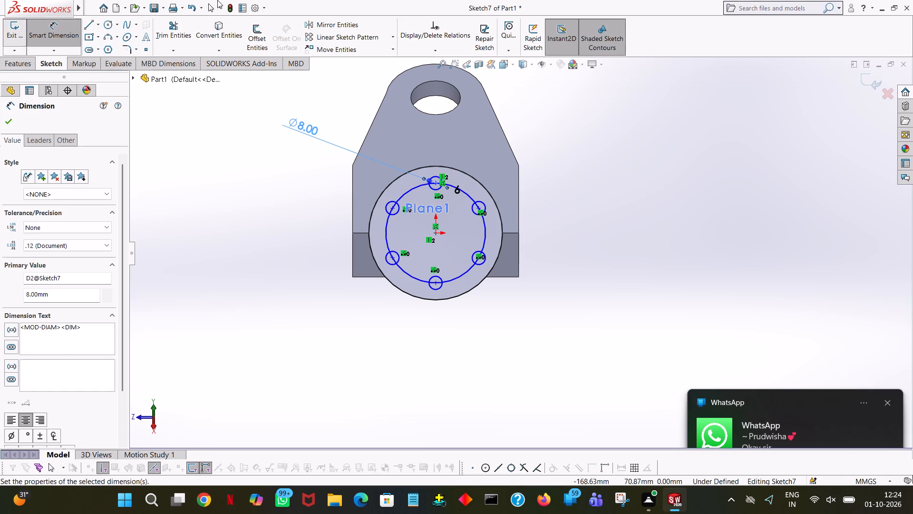
click(687, 191)
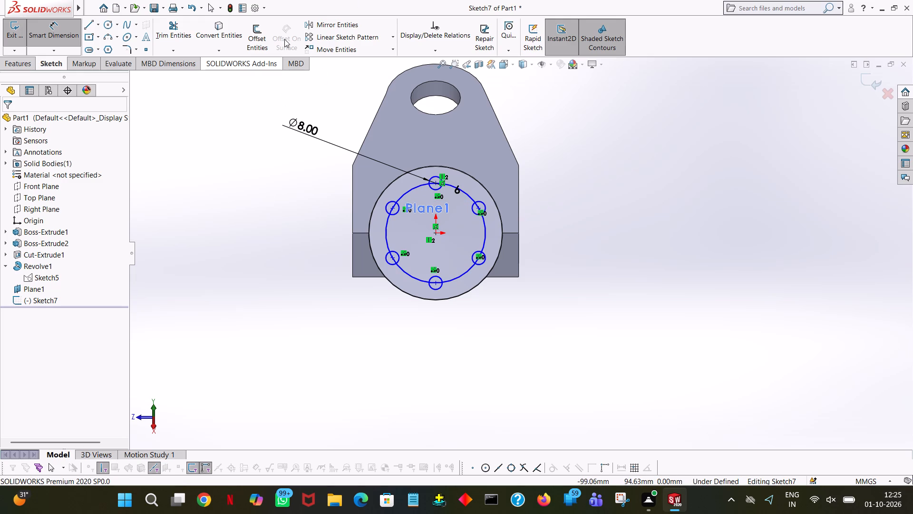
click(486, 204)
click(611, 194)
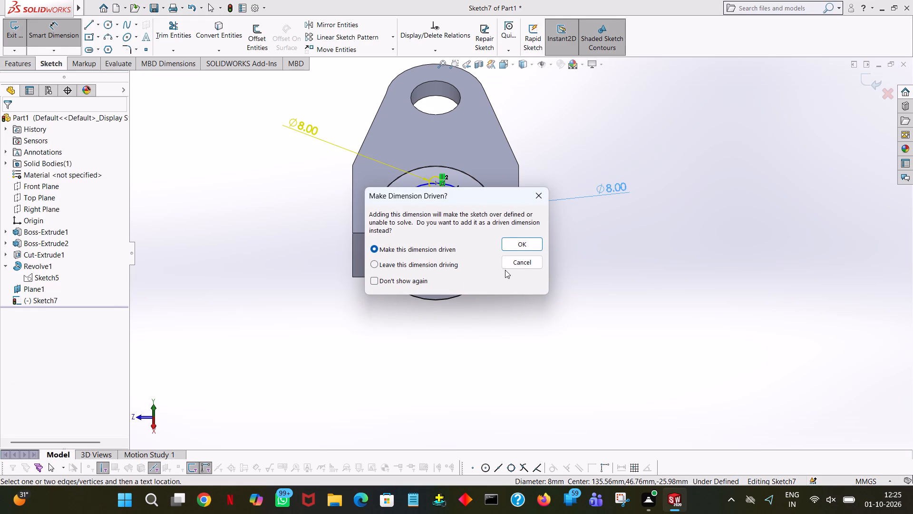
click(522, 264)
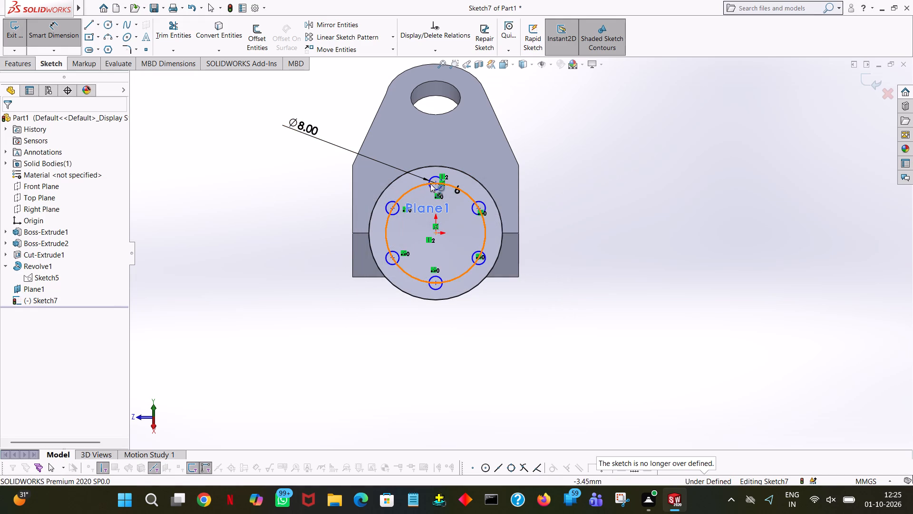
Add a 30 mm vertical dimension between the topmost hole circle's centre and the sketch origin.
click(436, 177)
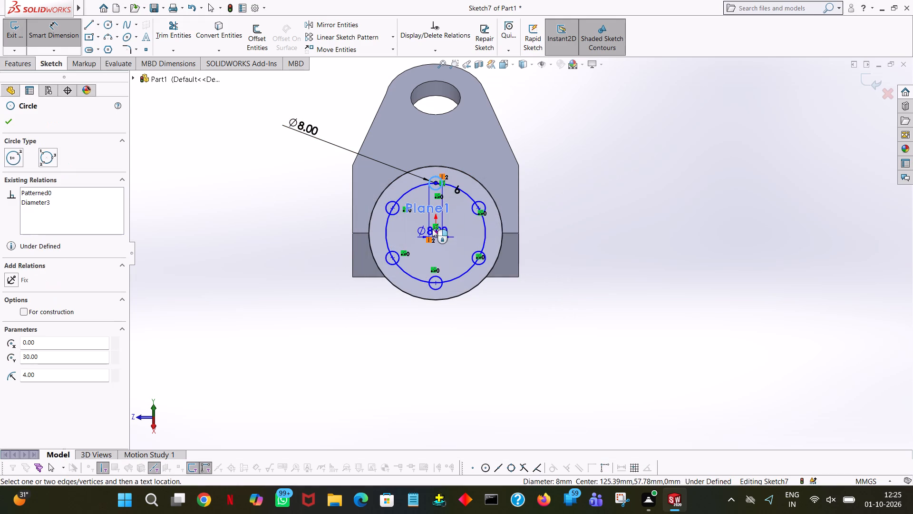
click(437, 234)
click(626, 230)
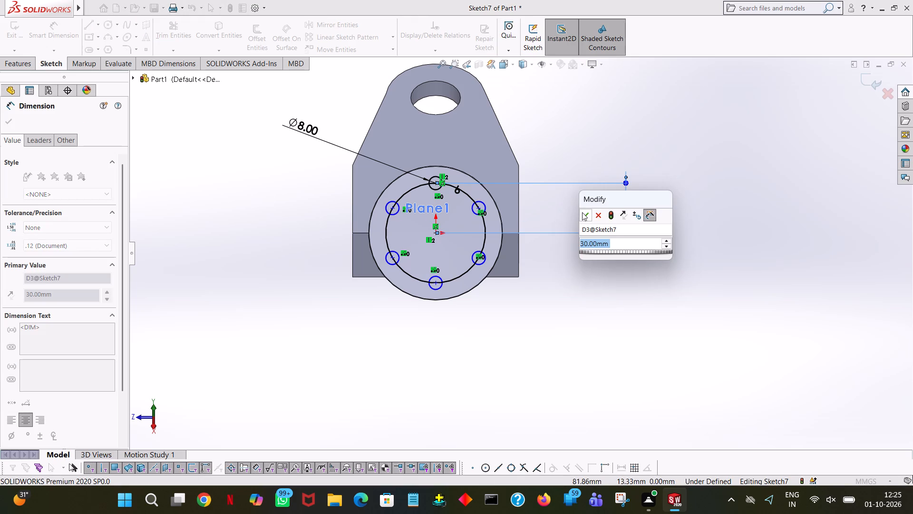
click(582, 212)
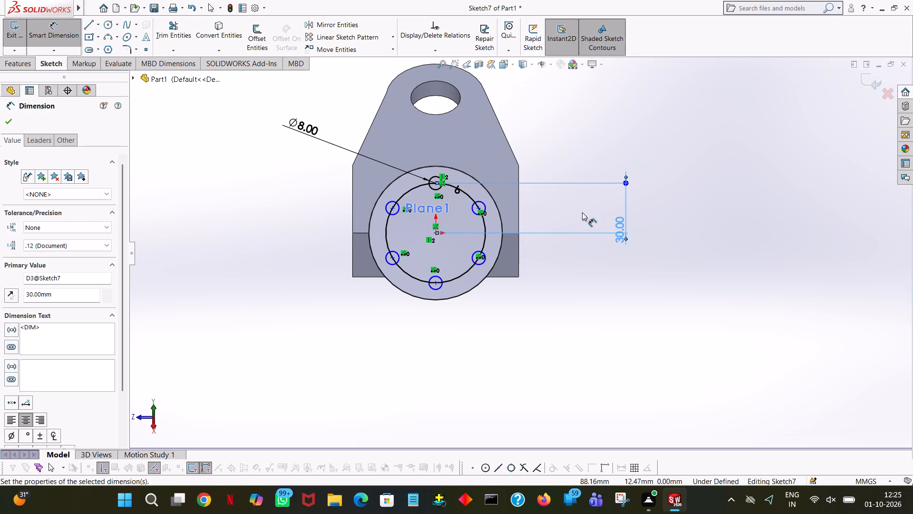
click(581, 136)
Add a 15 mm vertical dimension between the upper-left hole circle's centre and the sketch origin.
click(386, 203)
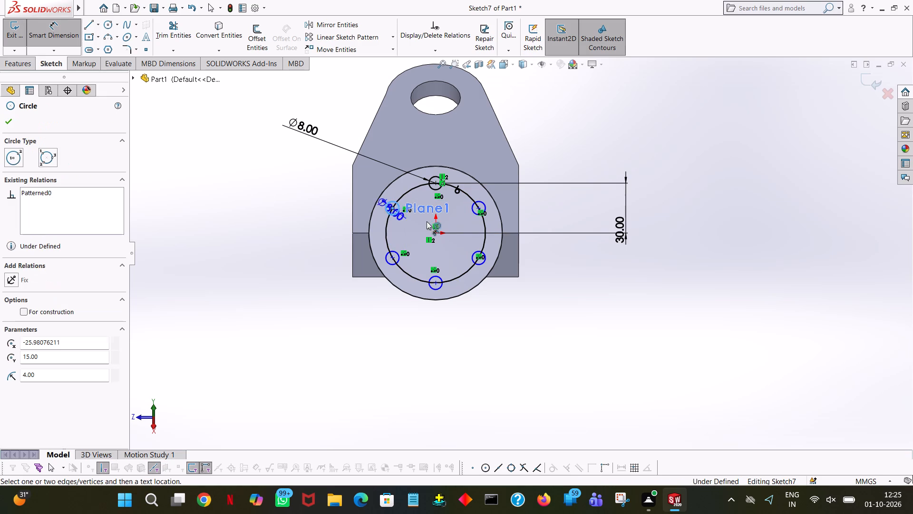
click(437, 234)
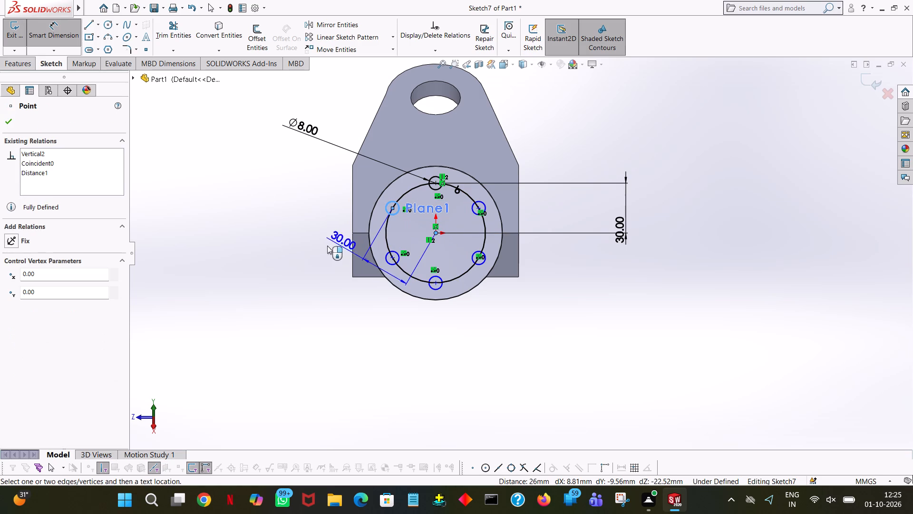
click(270, 231)
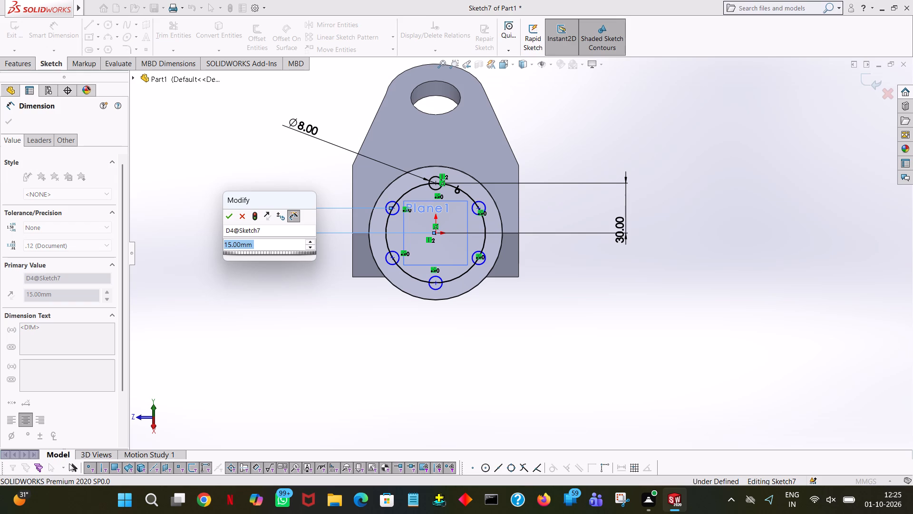
click(226, 211)
click(290, 143)
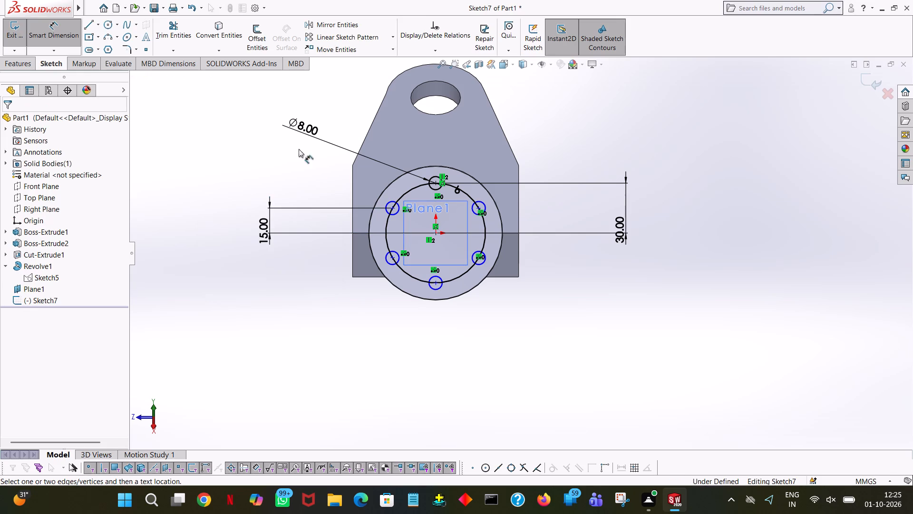
Add a 30 mm aligned dimension between the upper-left hole circle's centre and the sketch origin.
click(391, 203)
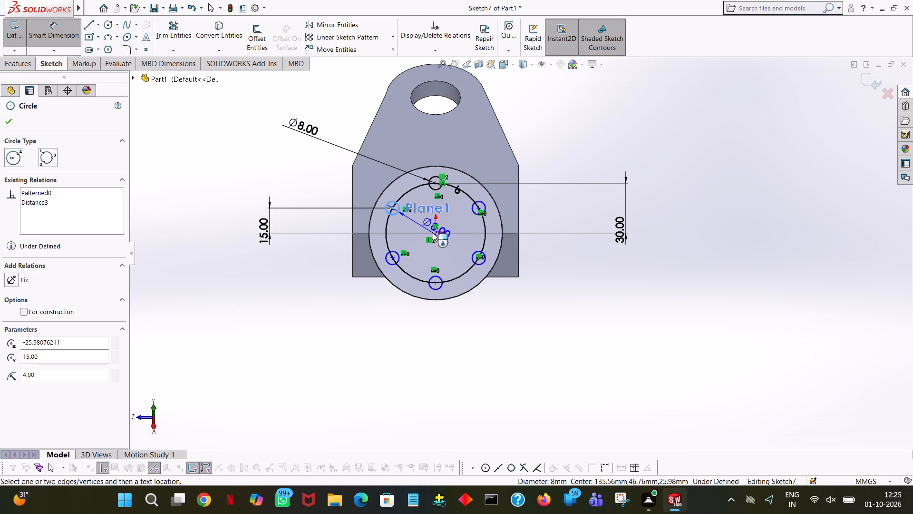
click(435, 232)
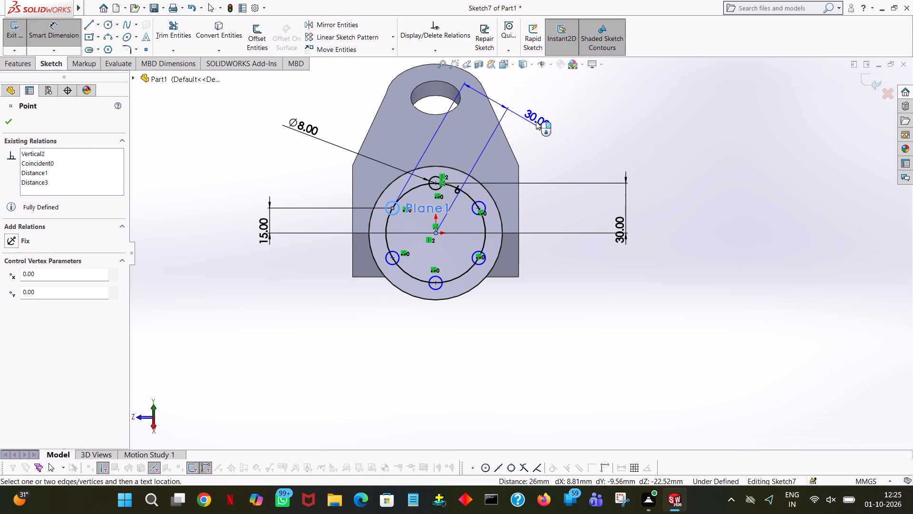
click(536, 121)
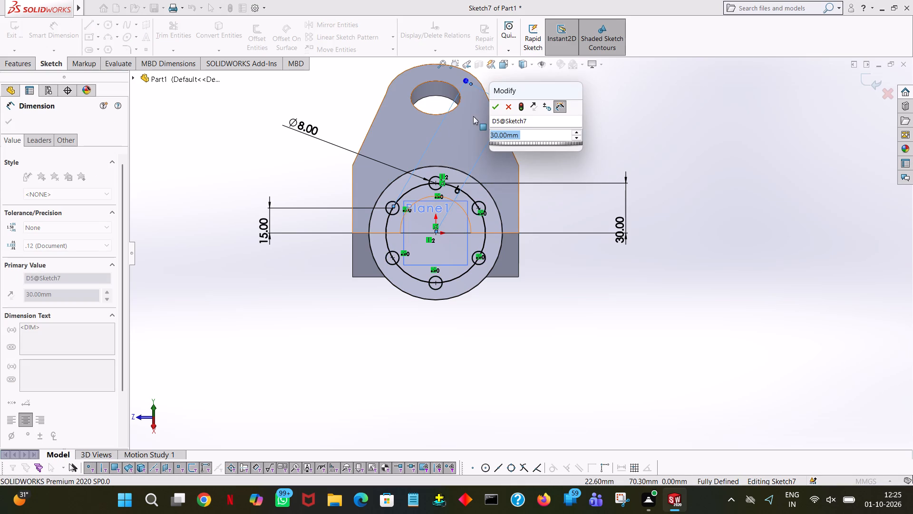
click(494, 107)
click(622, 115)
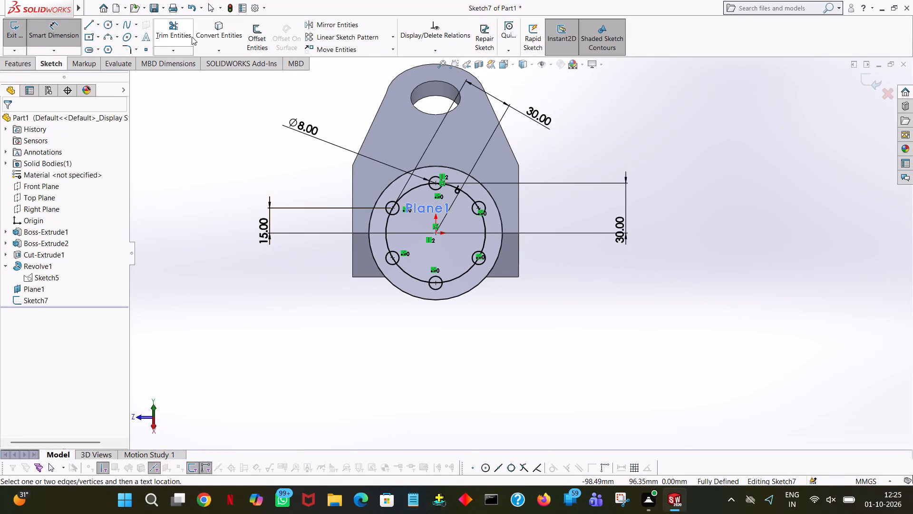
Trim away the bolt-circle arc segments between the six hole circles on the flange face.
click(192, 37)
click(415, 191)
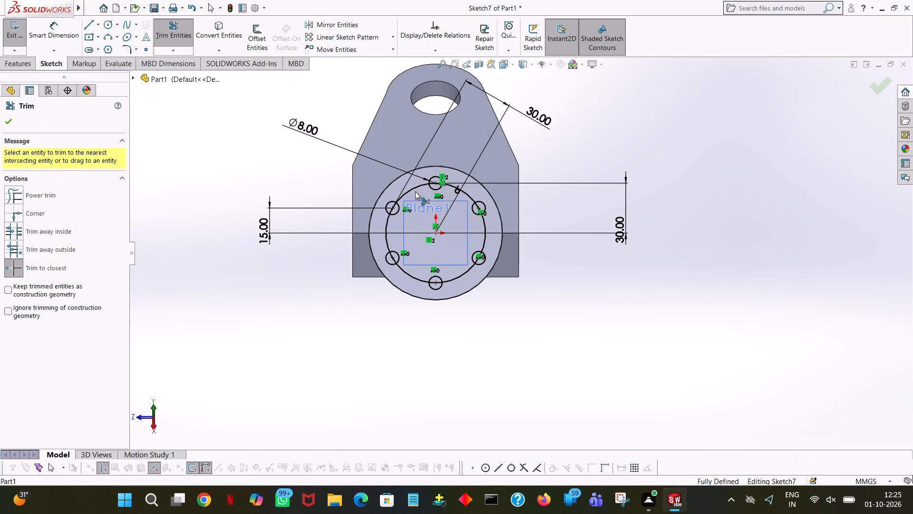
click(416, 188)
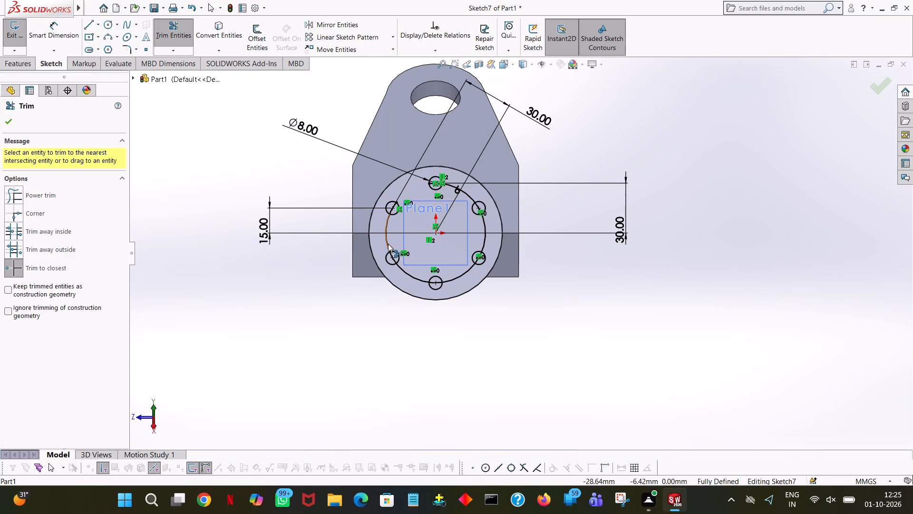
click(388, 244)
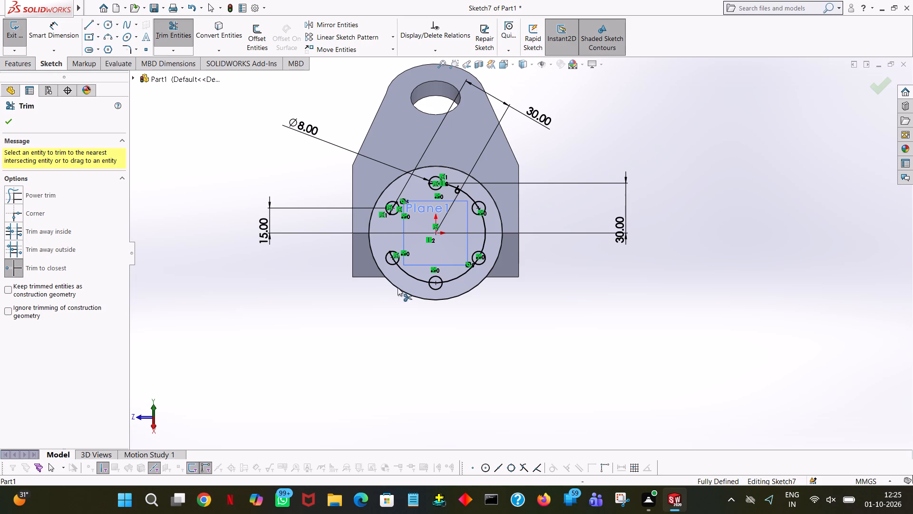
click(403, 270)
click(456, 277)
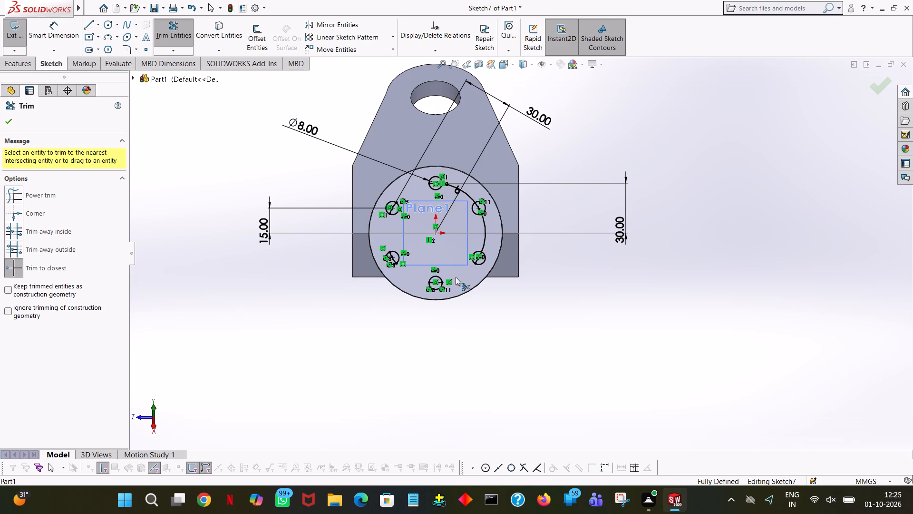
click(485, 232)
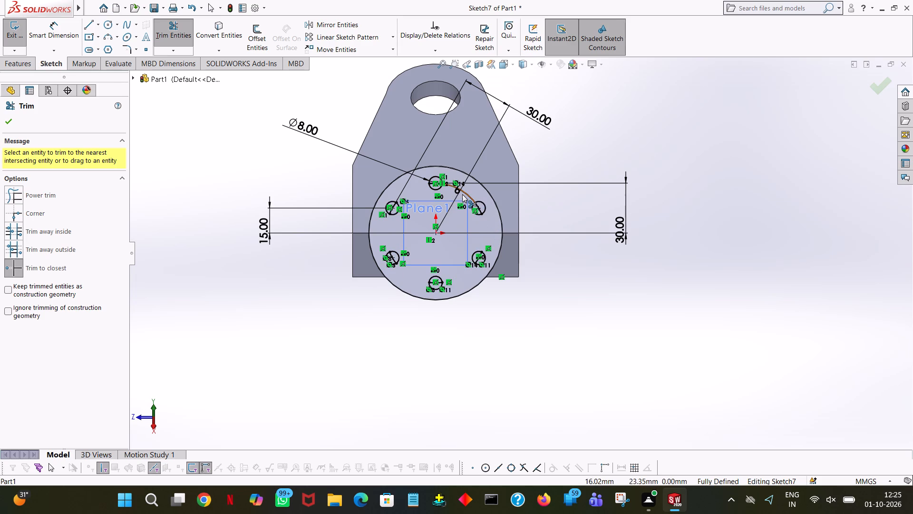
click(467, 193)
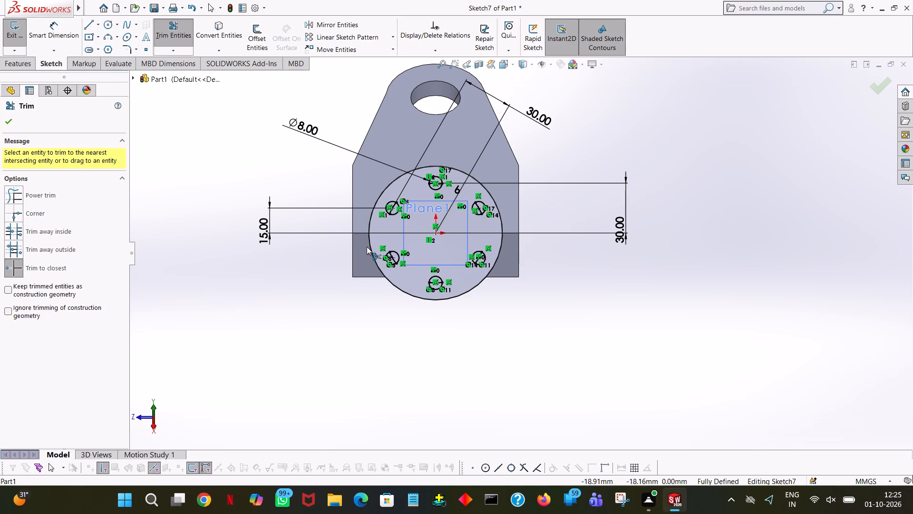
Trim the bolt-circle arc pieces inside the lower-left and upper-right hole circles, undoing the mistaken trim at the bottom hole circle.
click(393, 257)
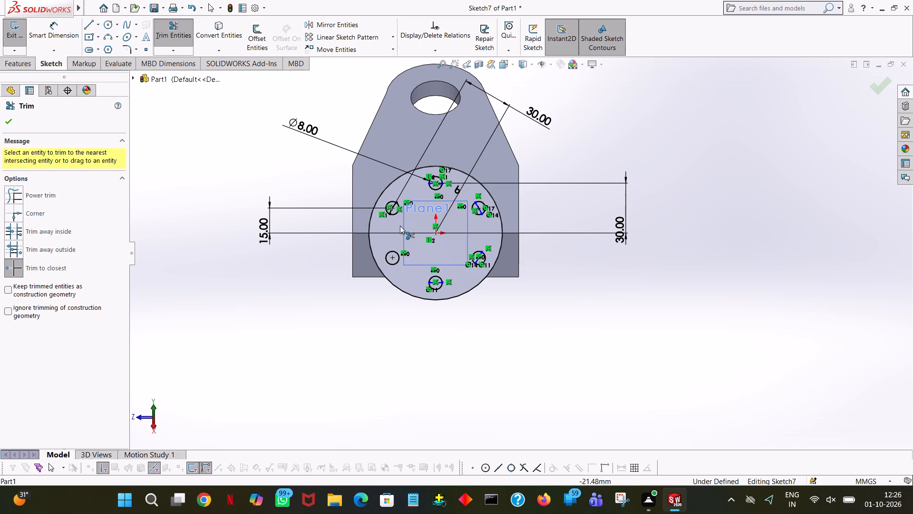
click(477, 206)
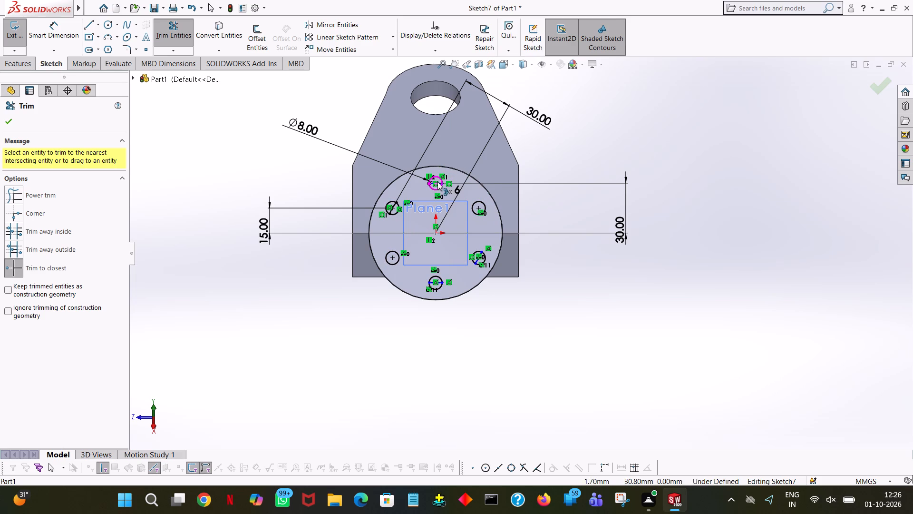
click(436, 182)
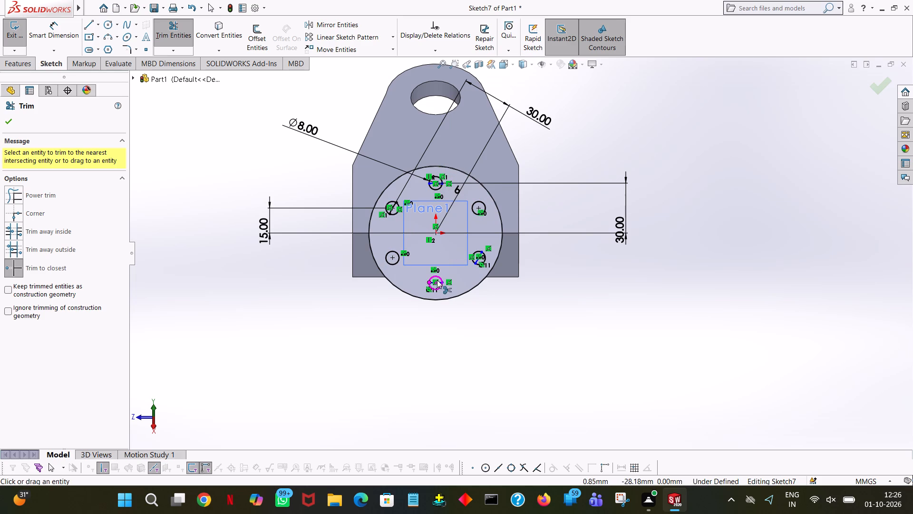
click(439, 280)
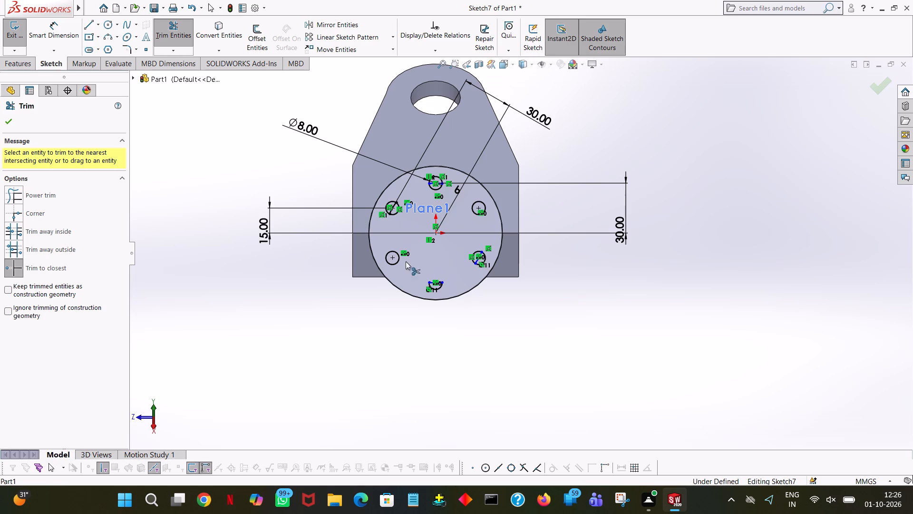
click(196, 12)
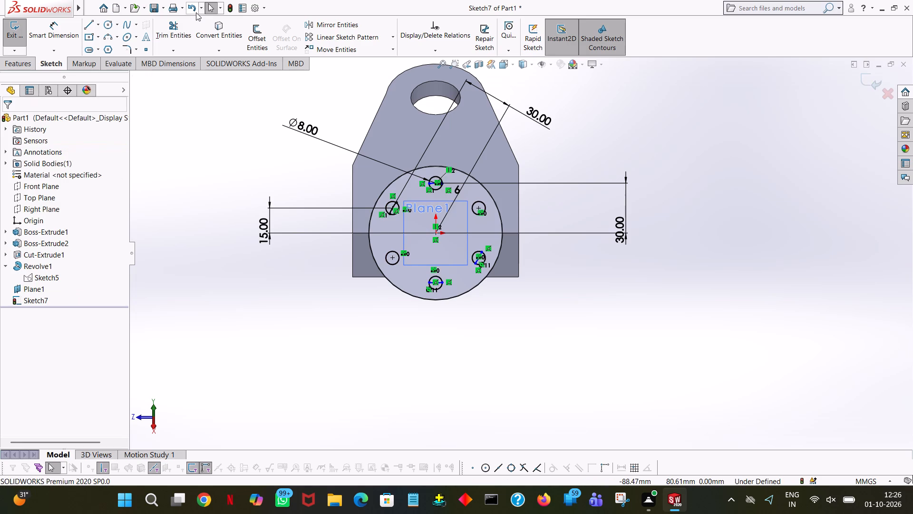
Trim the remaining bolt-circle arc pieces inside the bottom, topmost, lower-right and upper-left hole circles.
ctrl+scroll(428, 274, down, 4)
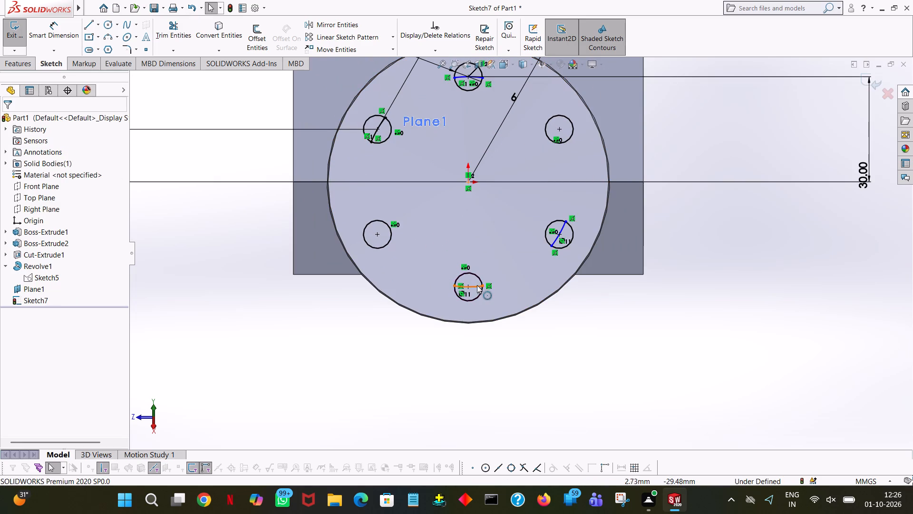
click(172, 25)
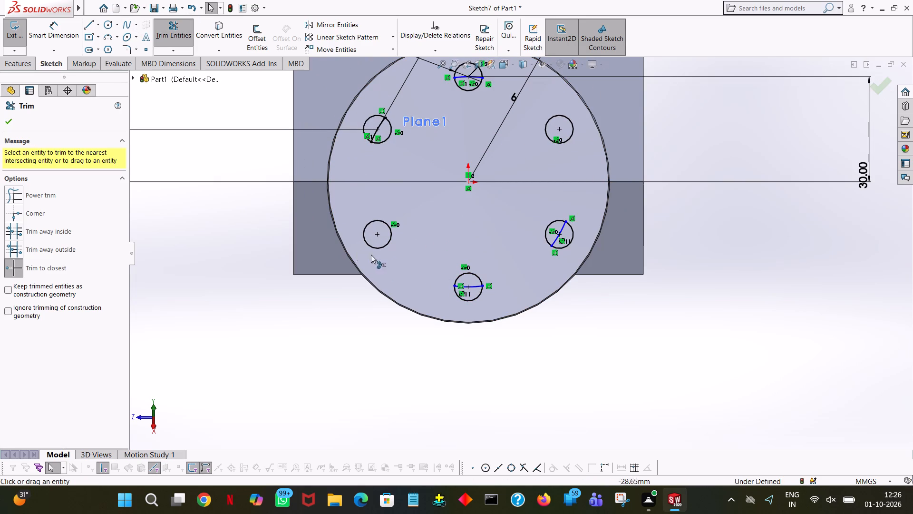
click(475, 285)
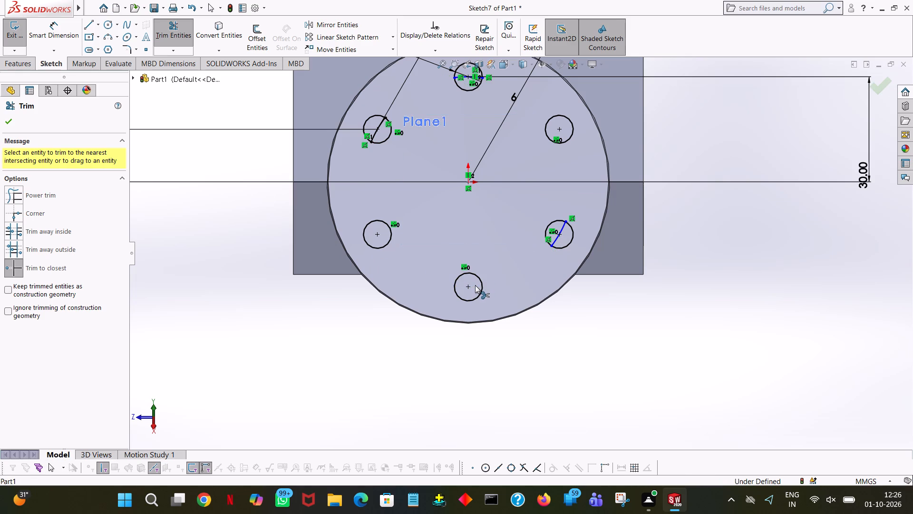
click(470, 77)
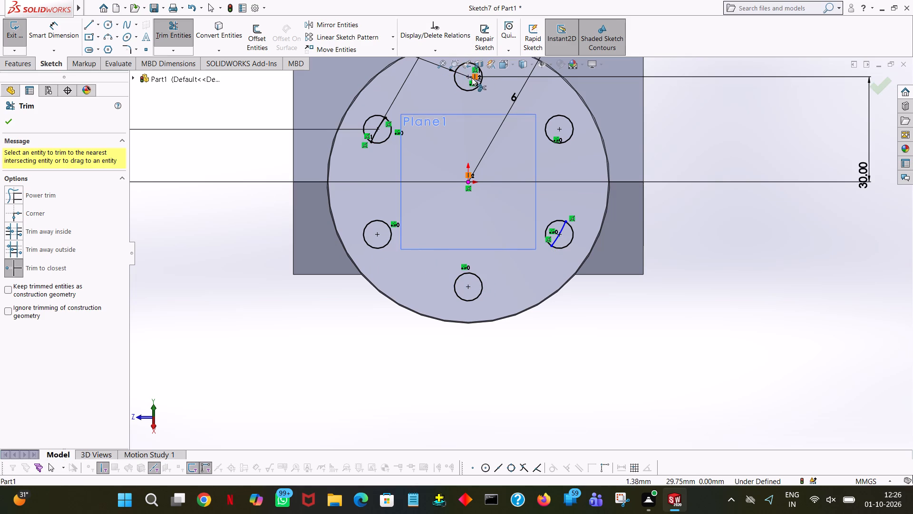
ctrl+scroll(459, 113, down, 3)
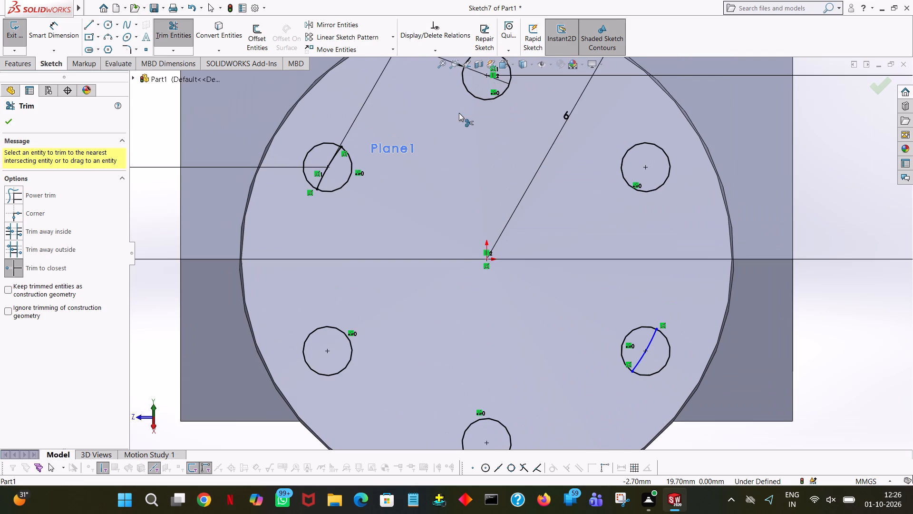
middle_drag(507, 124, 502, 156)
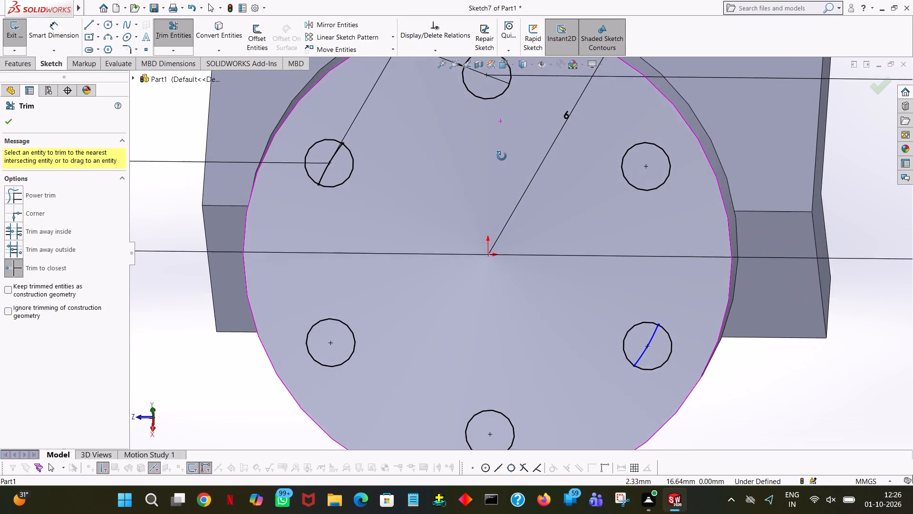
middle_drag(502, 156, 541, 93)
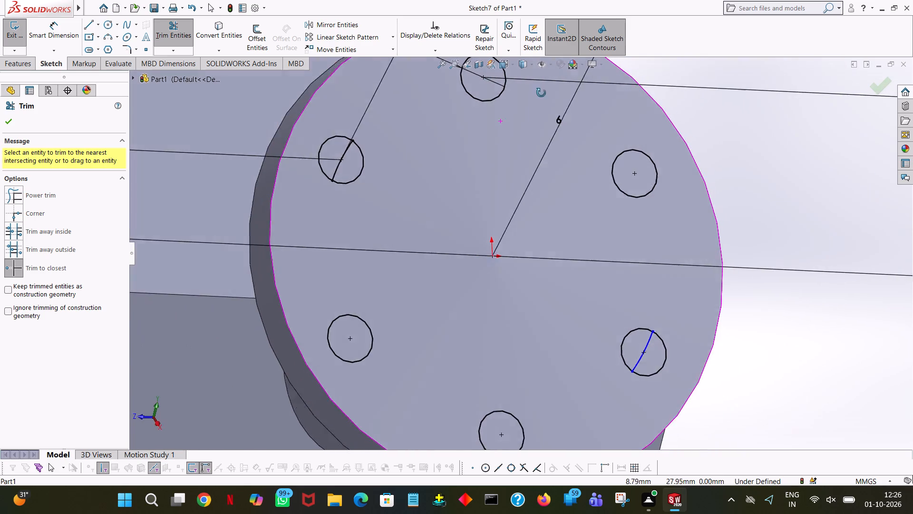
middle_drag(541, 93, 516, 113)
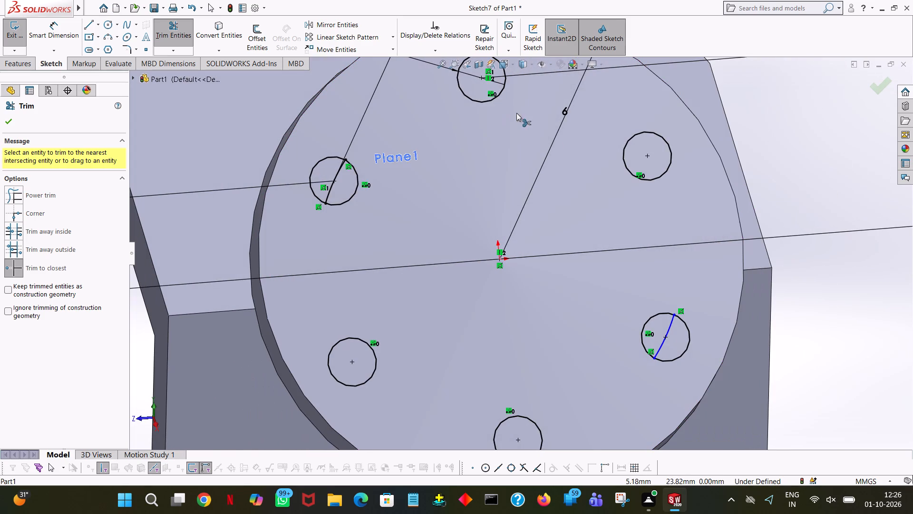
click(667, 338)
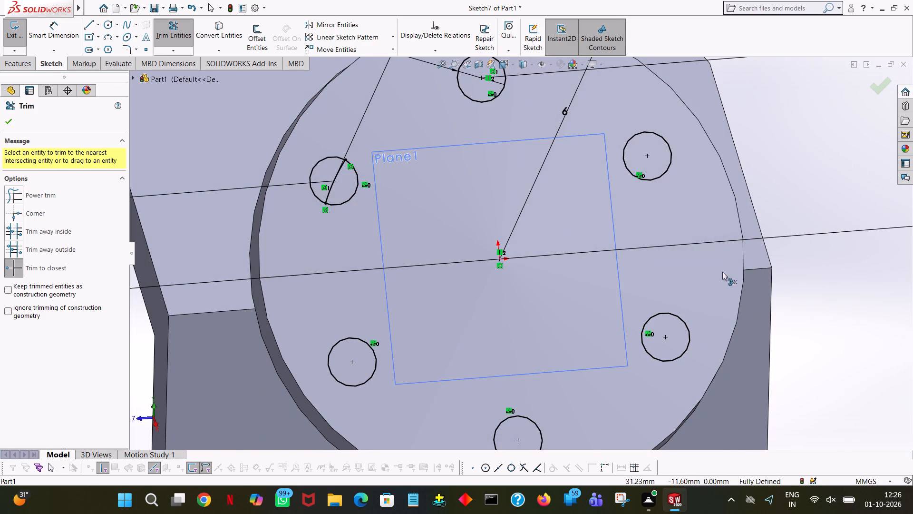
click(817, 159)
click(338, 175)
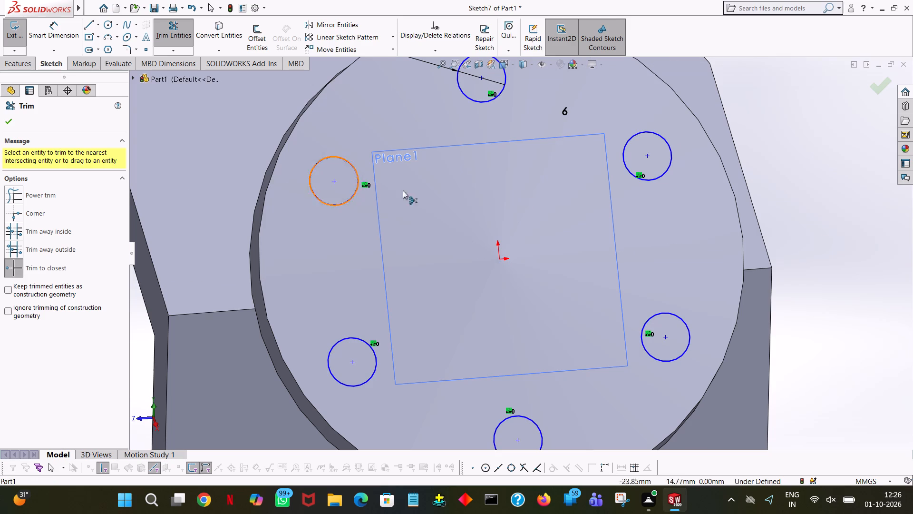
ctrl+scroll(822, 181, down, 3)
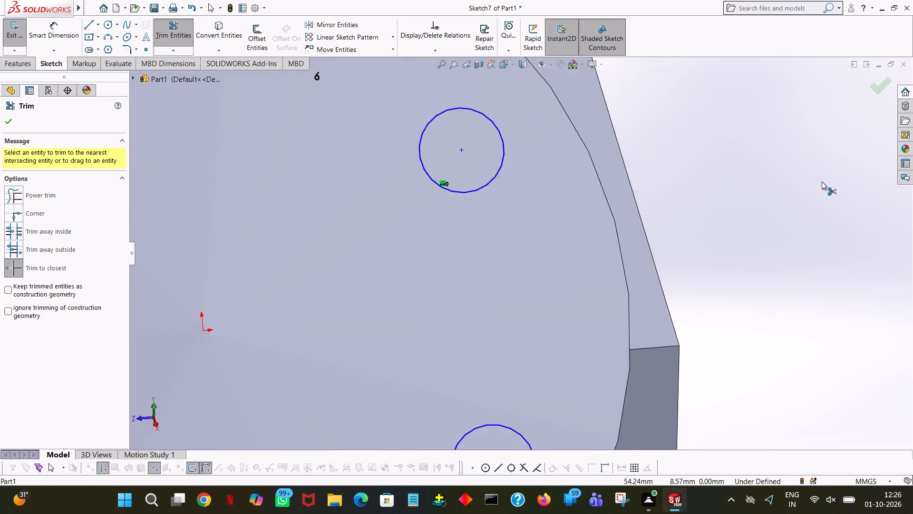
ctrl+scroll(822, 181, down, 1)
ctrl+scroll(822, 181, up, 11)
ctrl+scroll(822, 181, down, 1)
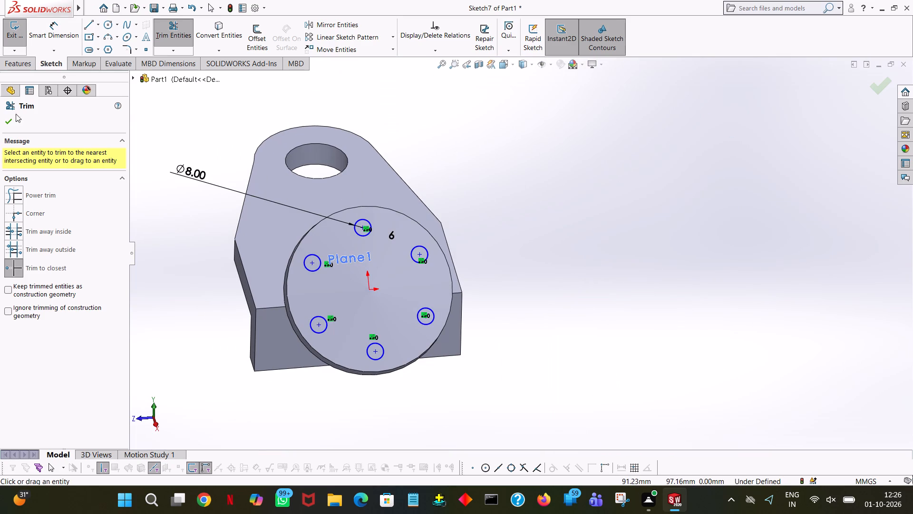
double_click(9, 129)
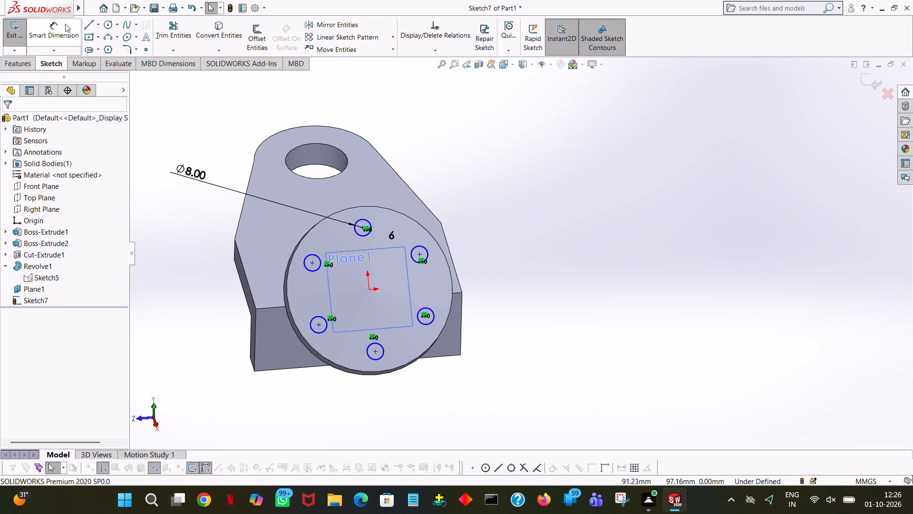
Add a 30 mm vertical dimension between the topmost hole circle's centre and the sketch origin.
click(65, 24)
click(366, 220)
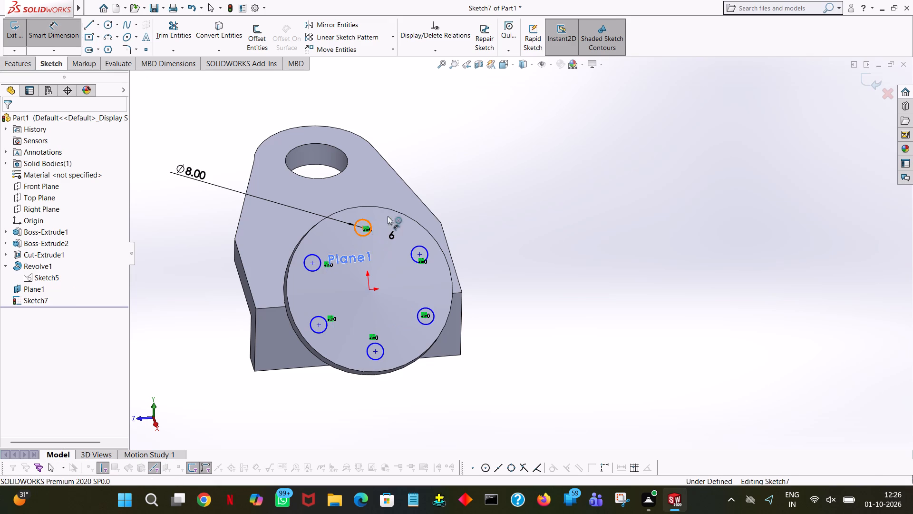
click(572, 178)
click(524, 266)
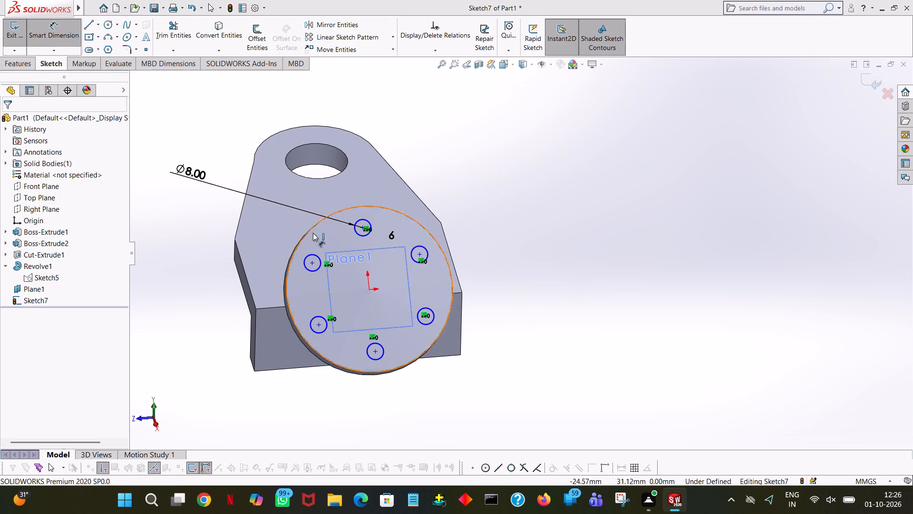
click(365, 217)
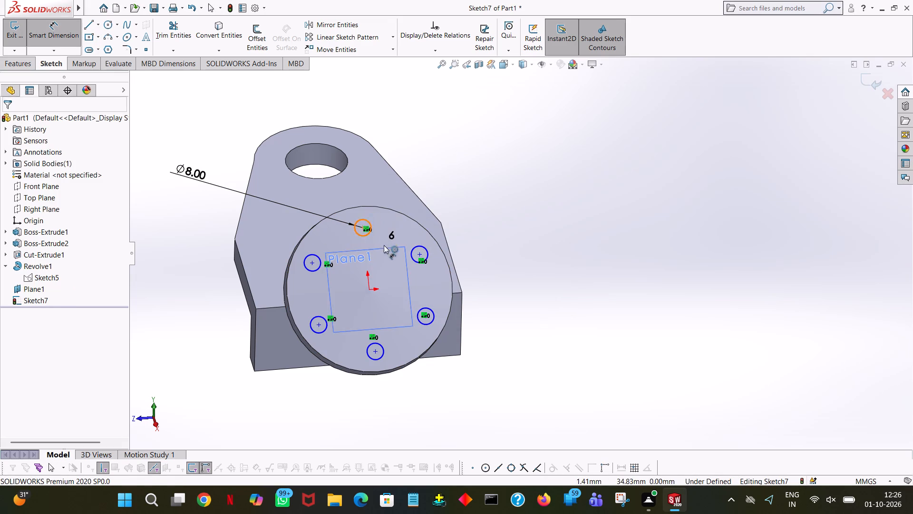
click(369, 288)
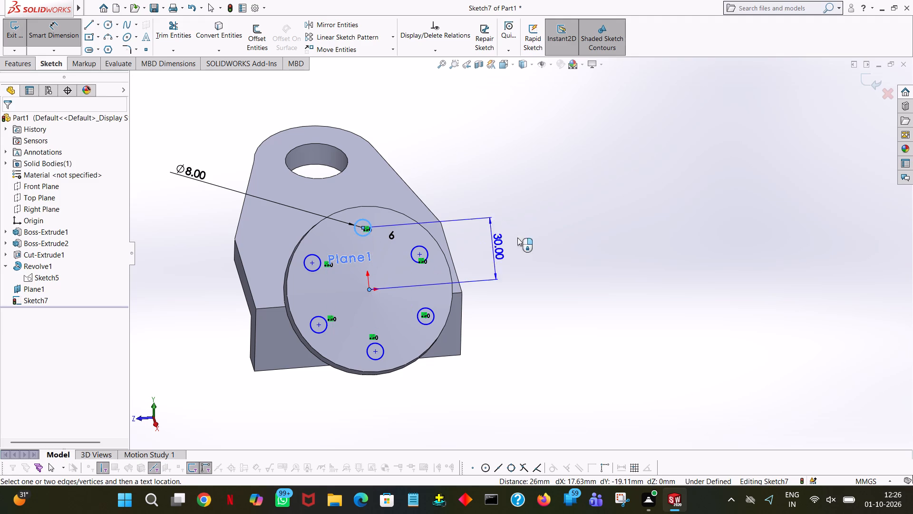
click(551, 228)
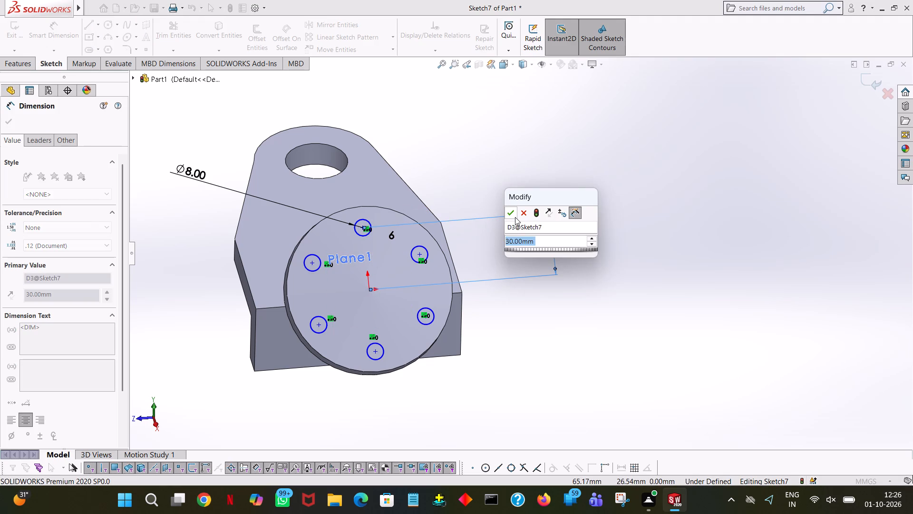
click(515, 217)
click(587, 148)
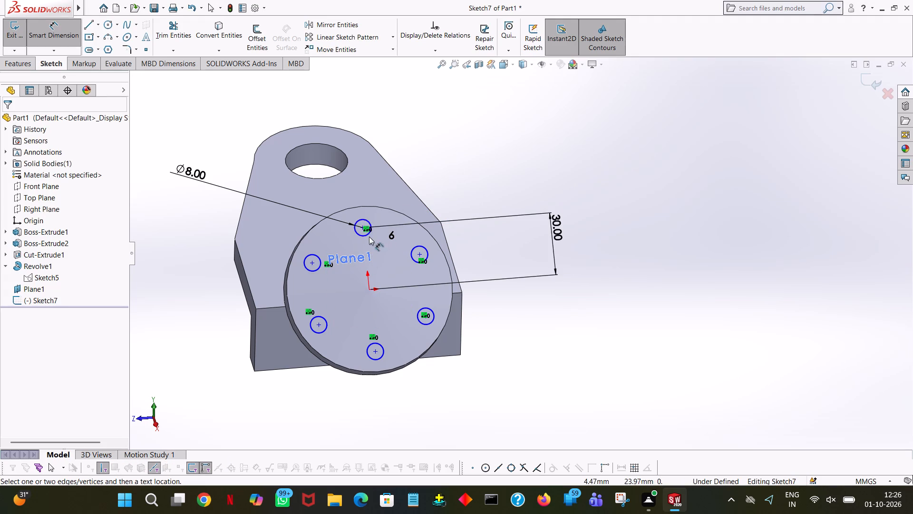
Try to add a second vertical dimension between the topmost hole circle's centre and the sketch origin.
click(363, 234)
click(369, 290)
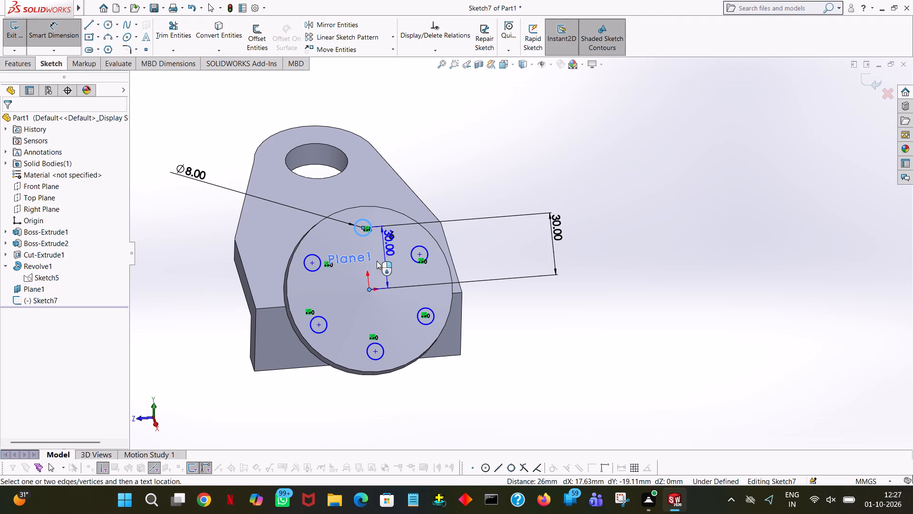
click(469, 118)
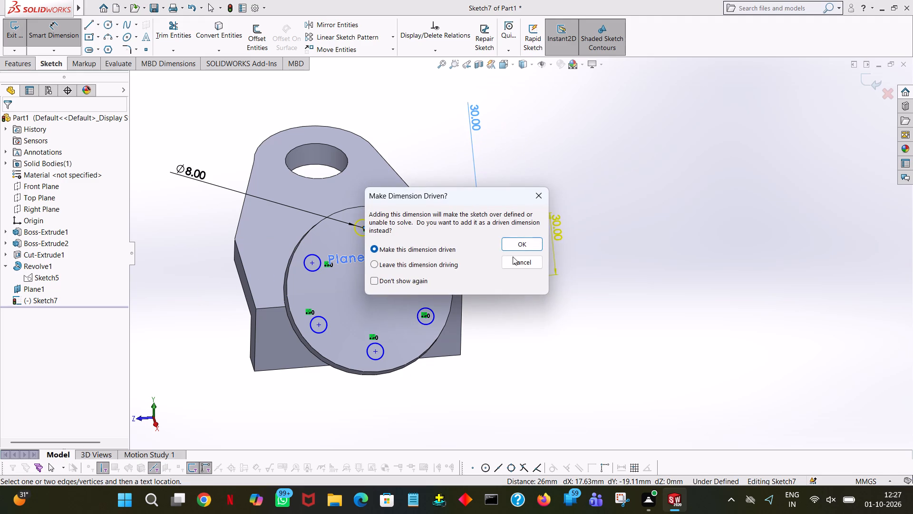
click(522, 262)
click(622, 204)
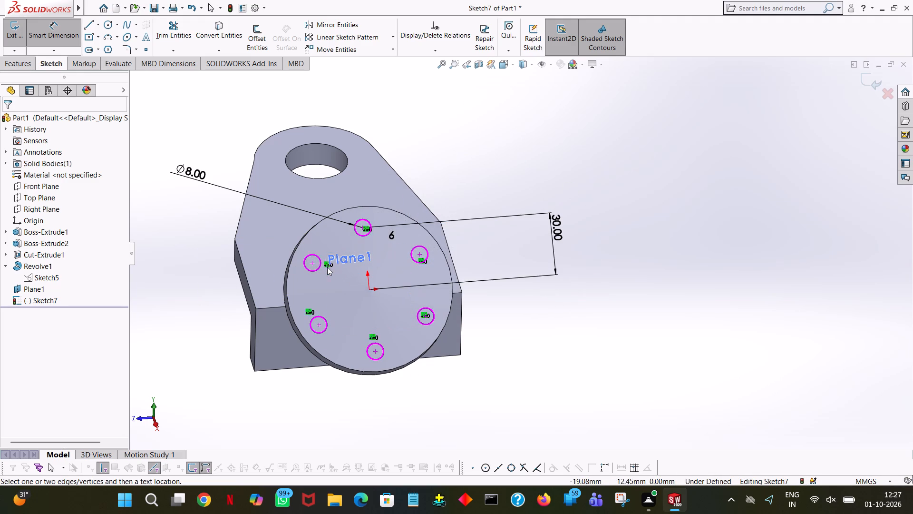
Add a 30 mm aligned dimension between the upper-left hole circle's centre and the sketch origin.
click(318, 267)
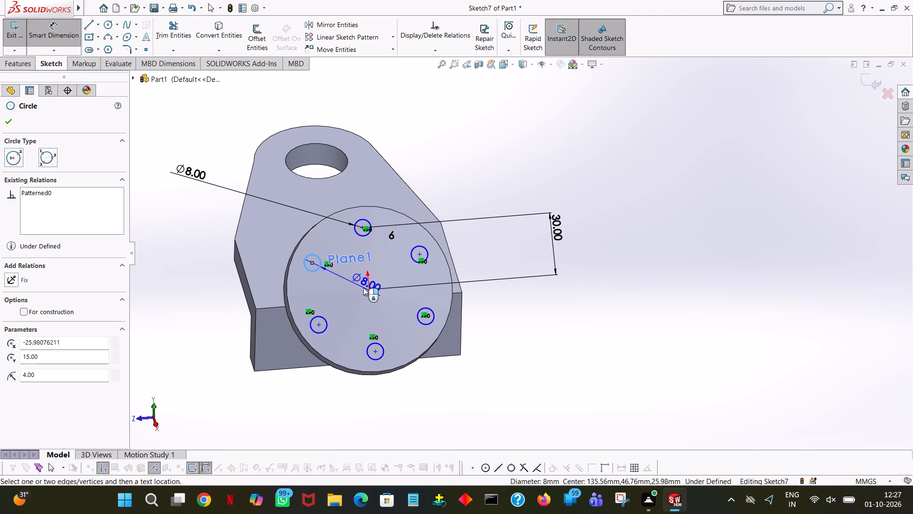
click(369, 289)
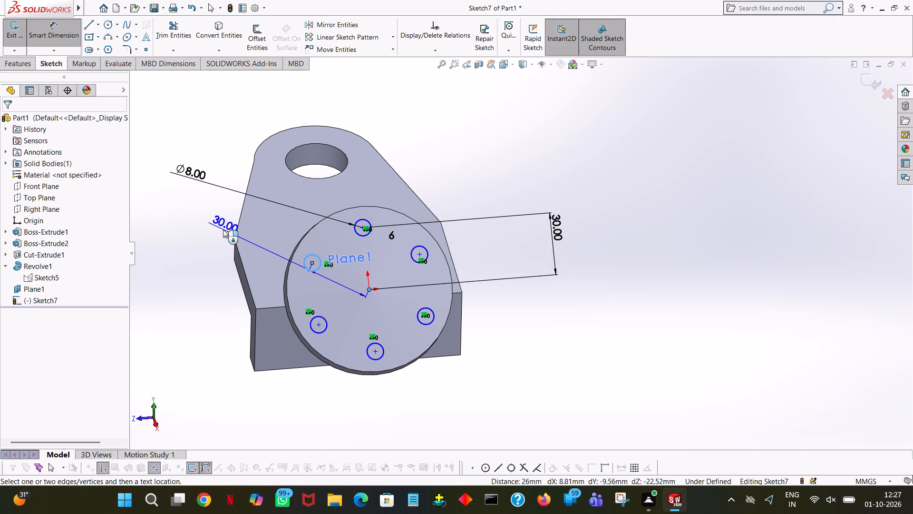
click(219, 248)
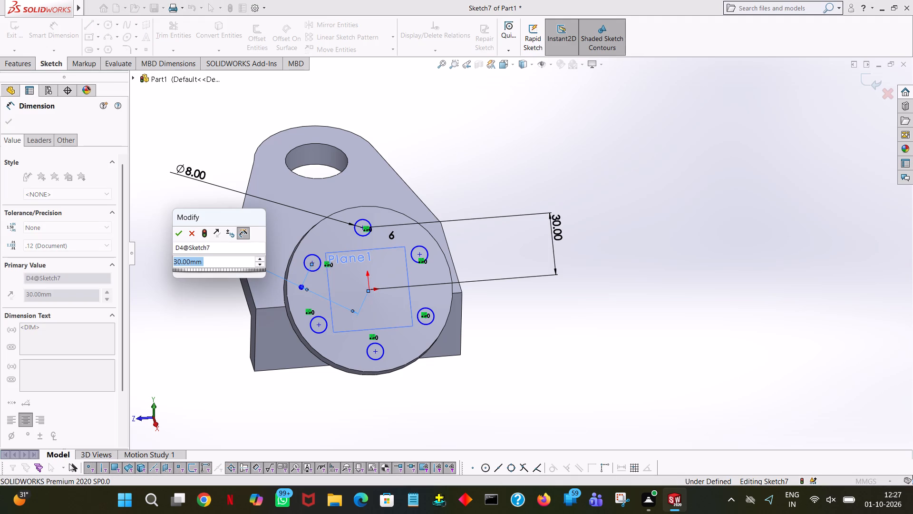
click(181, 235)
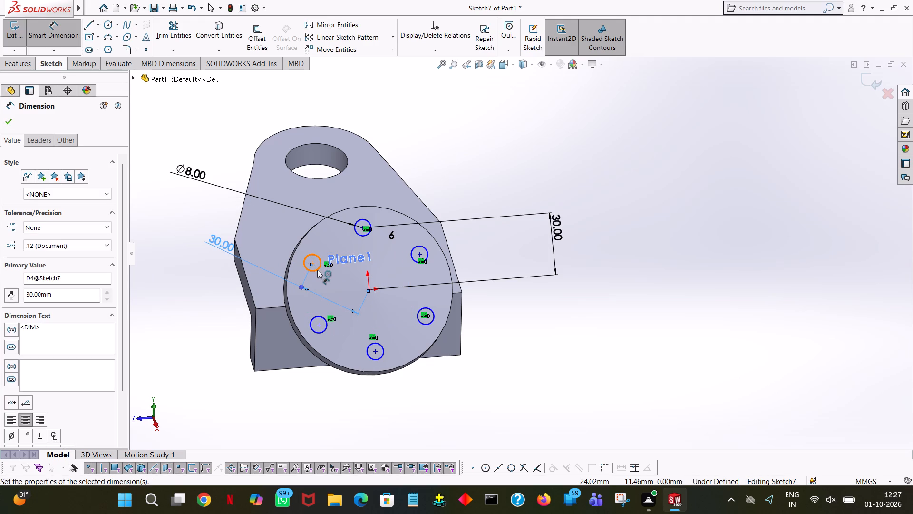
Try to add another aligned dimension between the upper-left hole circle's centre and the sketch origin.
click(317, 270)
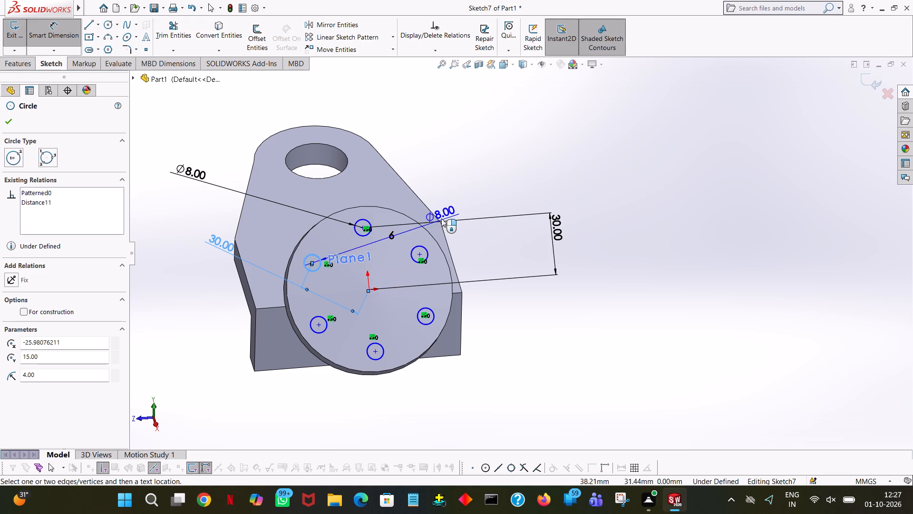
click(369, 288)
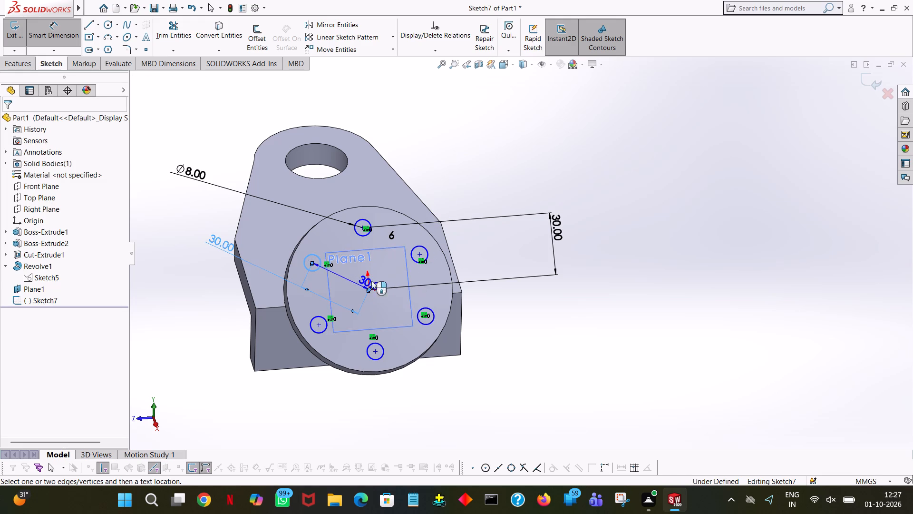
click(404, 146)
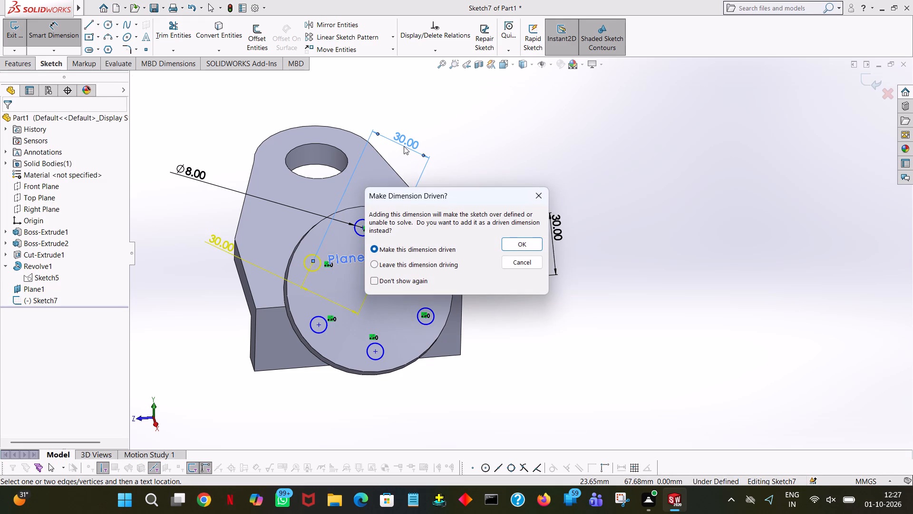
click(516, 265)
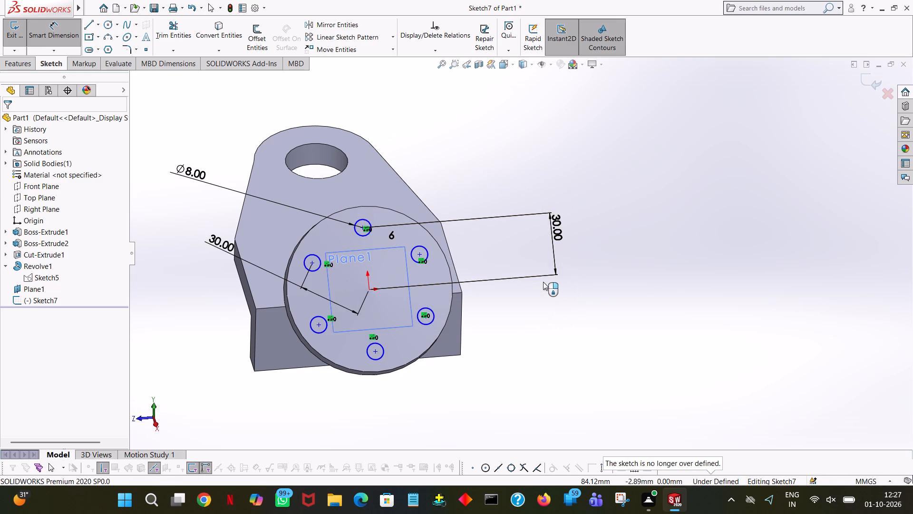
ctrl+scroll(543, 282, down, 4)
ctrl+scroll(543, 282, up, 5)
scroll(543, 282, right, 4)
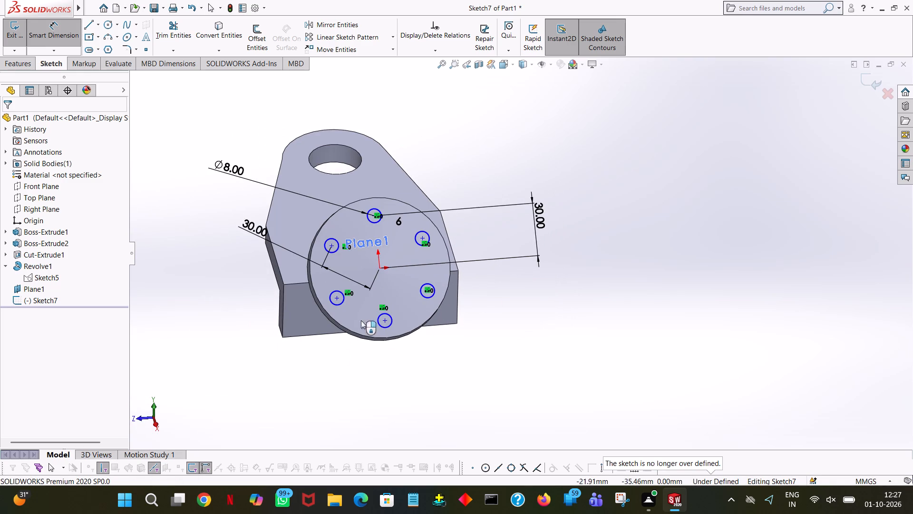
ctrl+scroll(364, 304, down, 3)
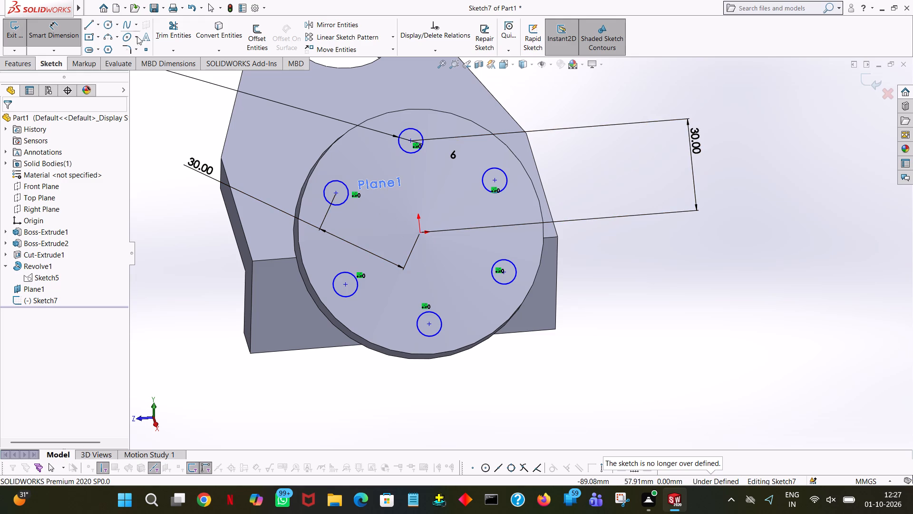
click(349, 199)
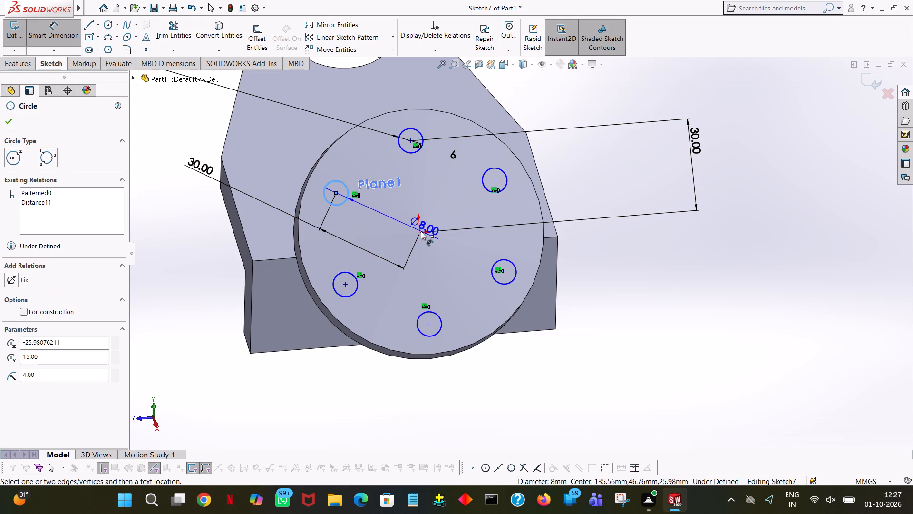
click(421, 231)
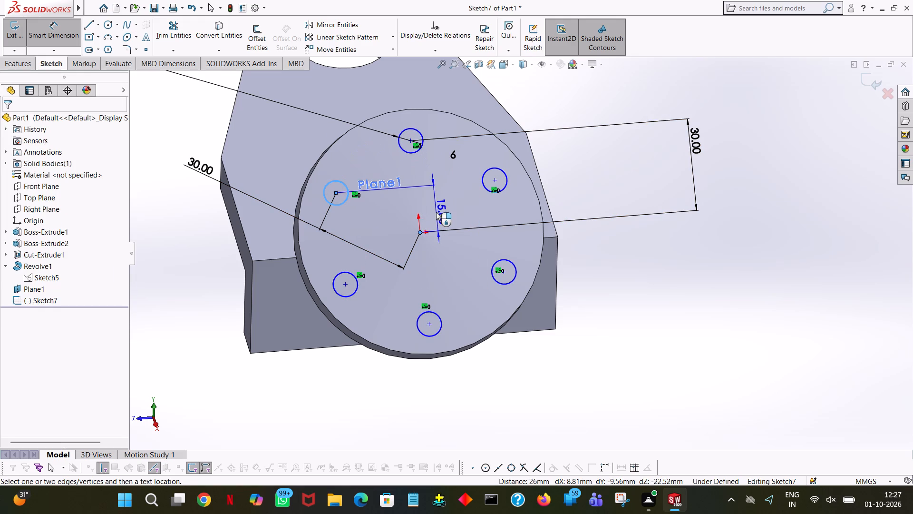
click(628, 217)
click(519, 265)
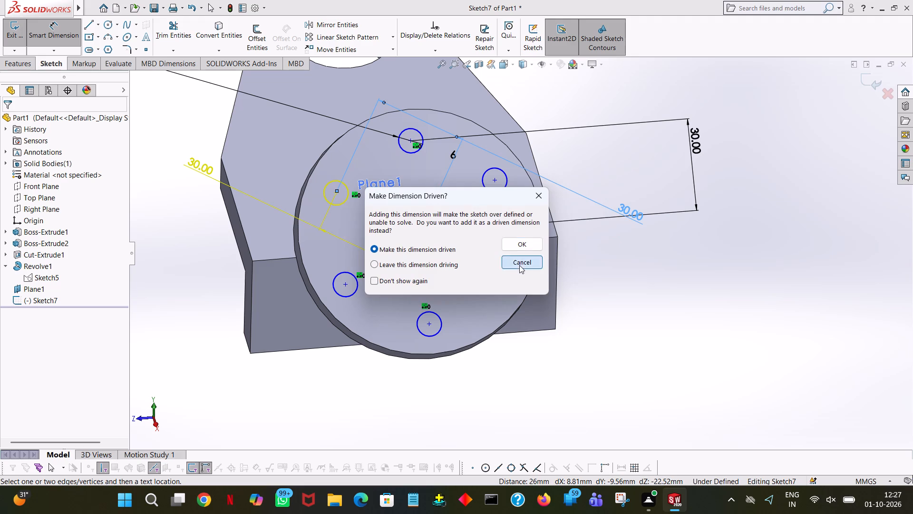
Add a 25.98 mm horizontal dimension between the upper-left hole circle's centre and the sketch origin, placed below the flange.
click(348, 199)
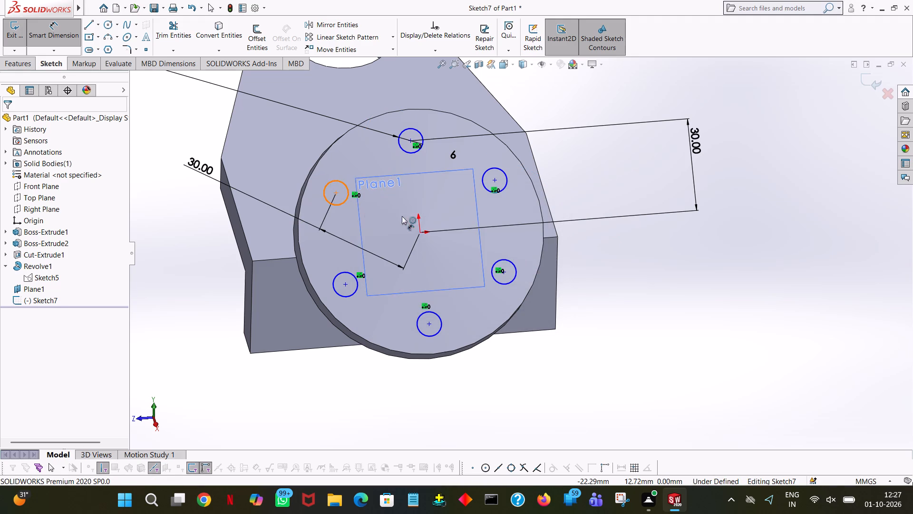
click(419, 232)
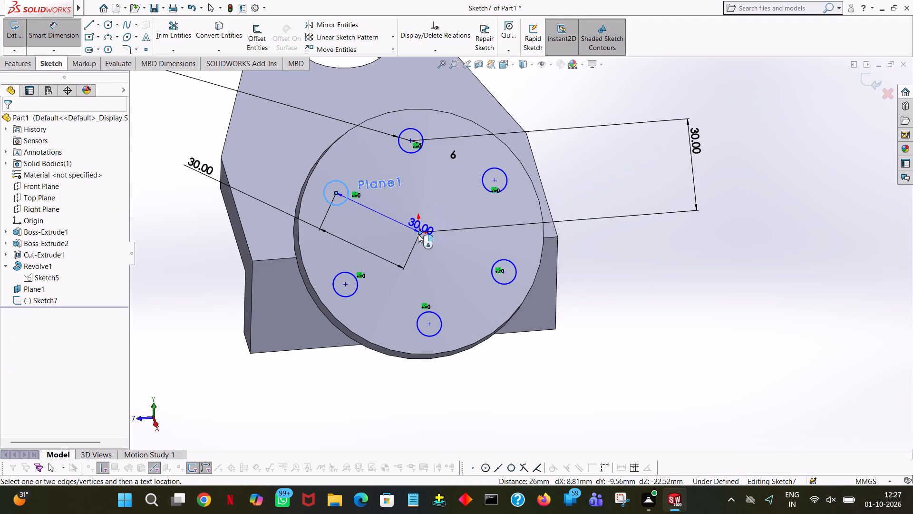
click(383, 370)
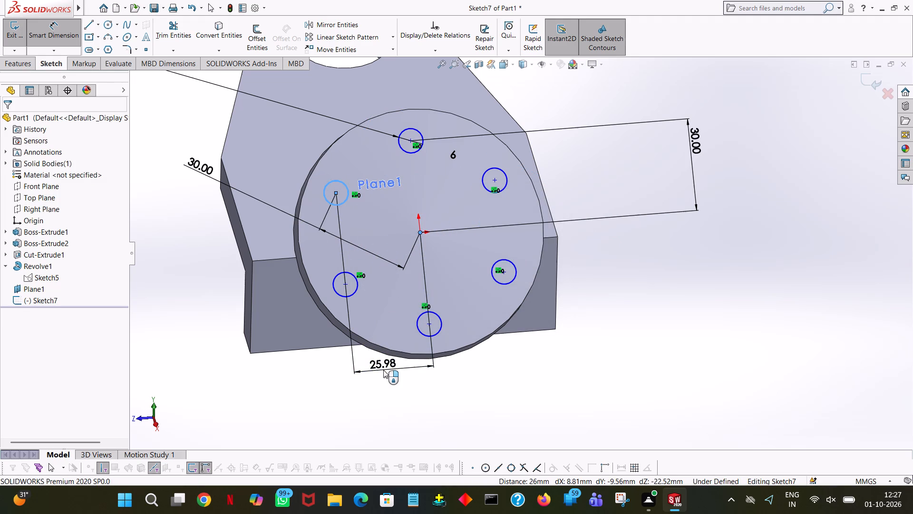
click(344, 359)
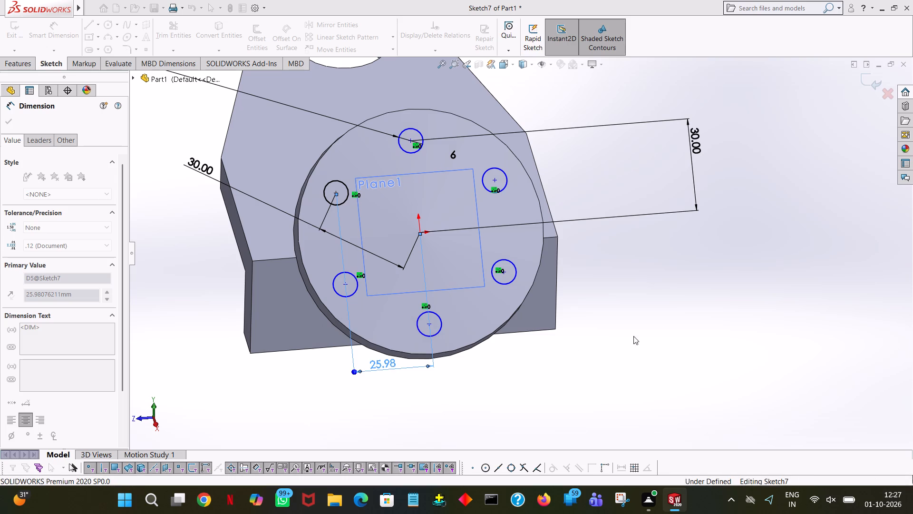
click(677, 311)
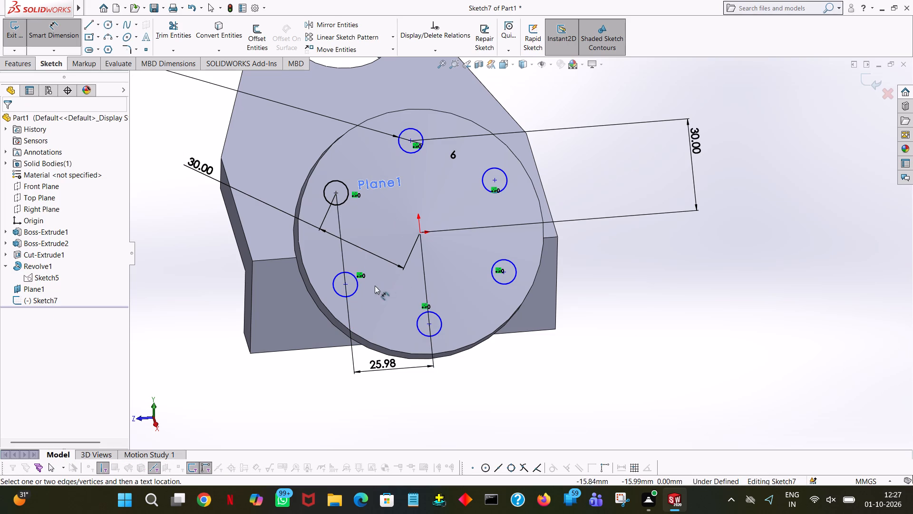
Add a 25.98 mm horizontal dimension between the lower-left hole circle's centre and the sketch origin, below the previous one.
click(356, 287)
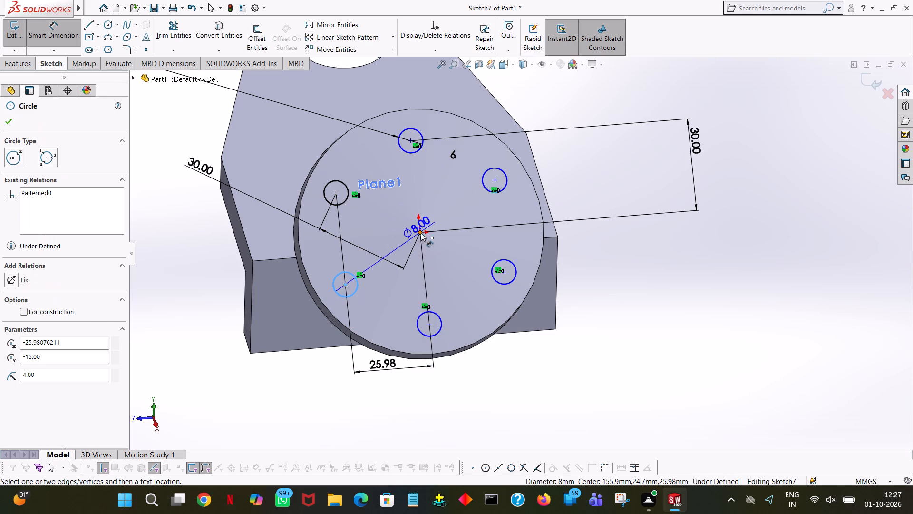
click(421, 233)
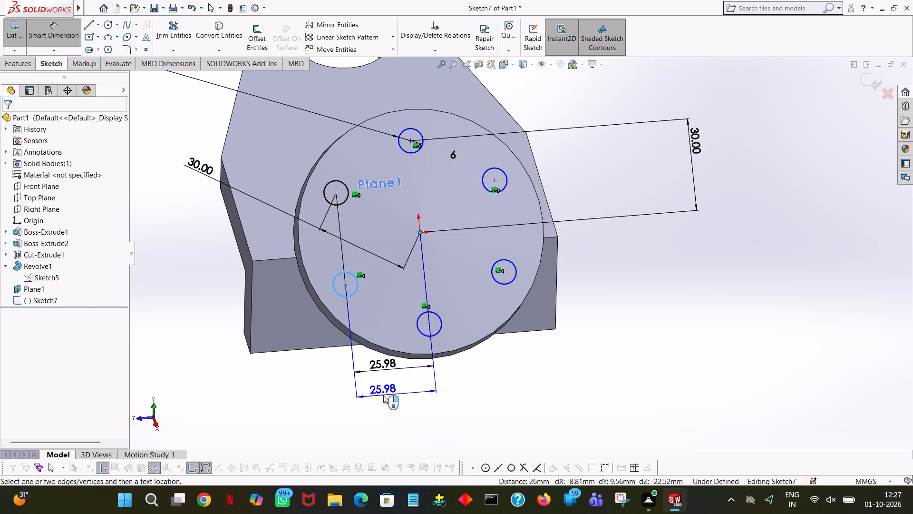
click(383, 395)
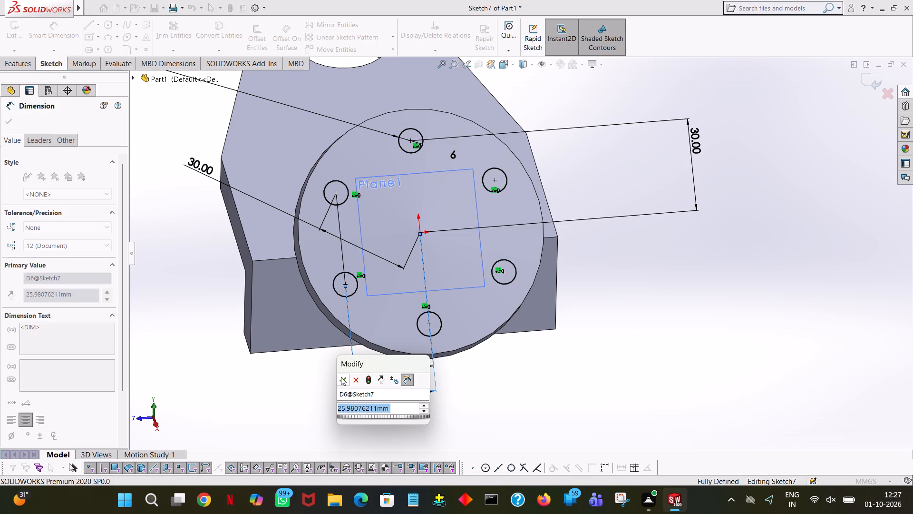
click(341, 378)
click(555, 346)
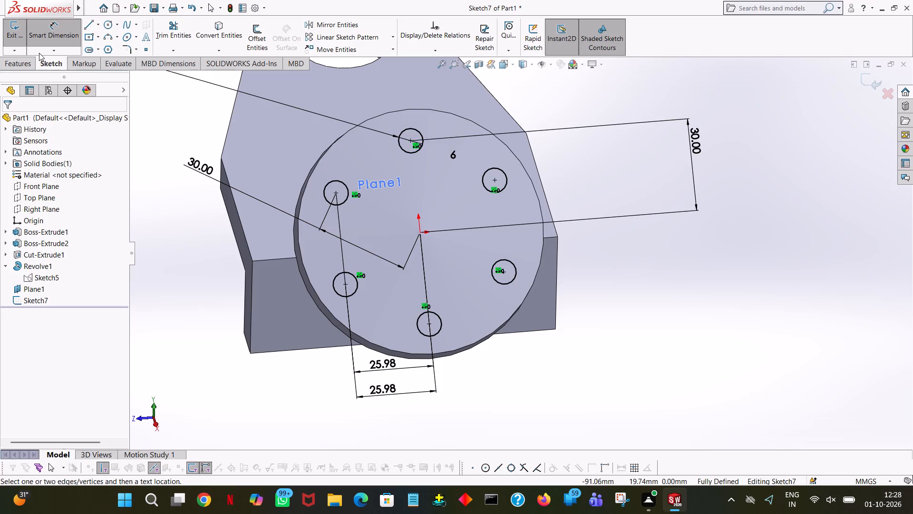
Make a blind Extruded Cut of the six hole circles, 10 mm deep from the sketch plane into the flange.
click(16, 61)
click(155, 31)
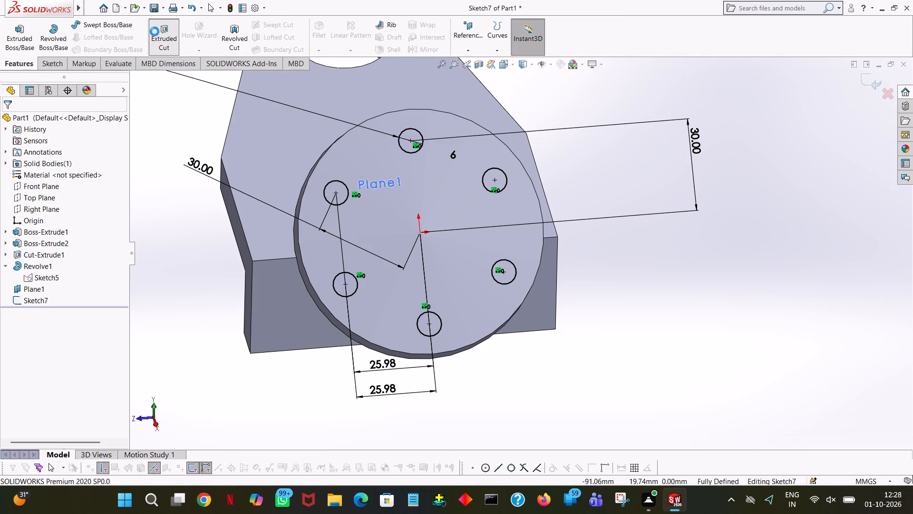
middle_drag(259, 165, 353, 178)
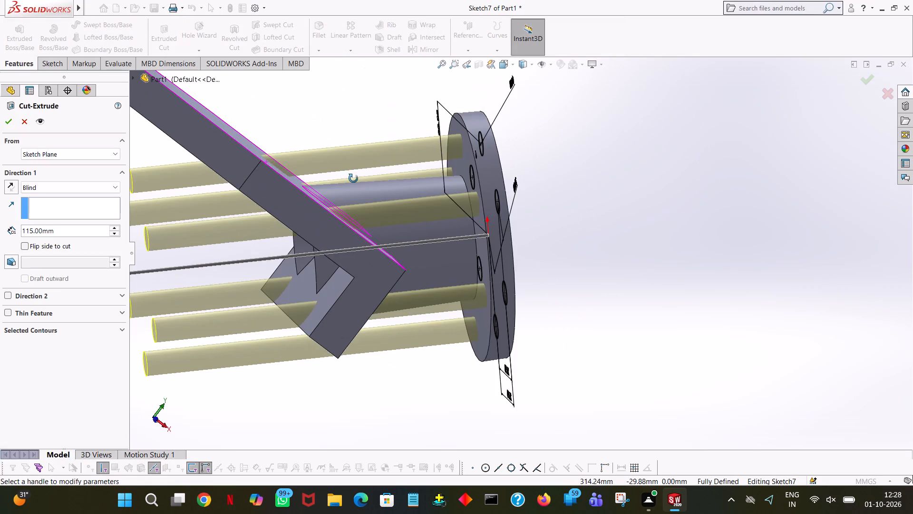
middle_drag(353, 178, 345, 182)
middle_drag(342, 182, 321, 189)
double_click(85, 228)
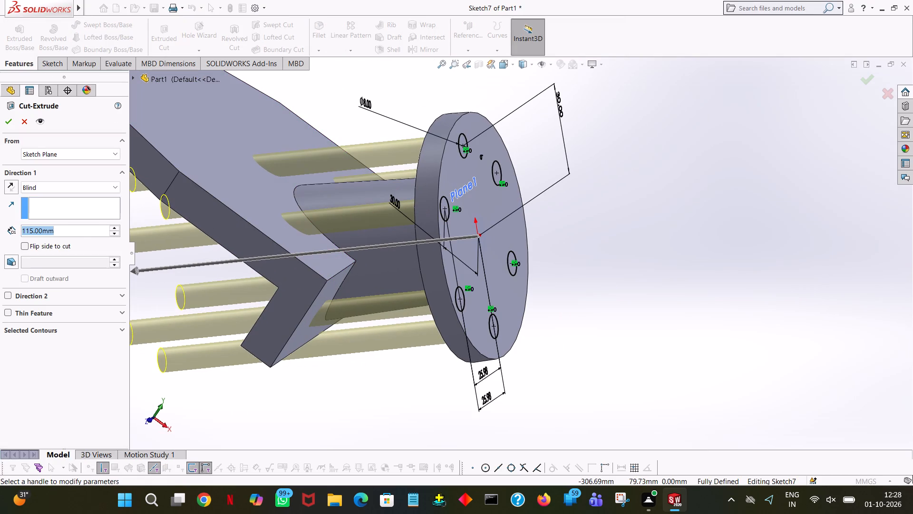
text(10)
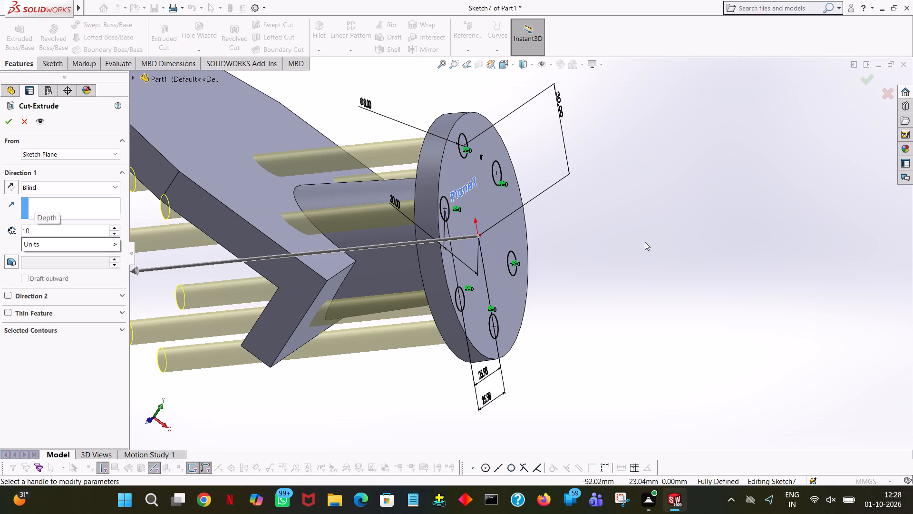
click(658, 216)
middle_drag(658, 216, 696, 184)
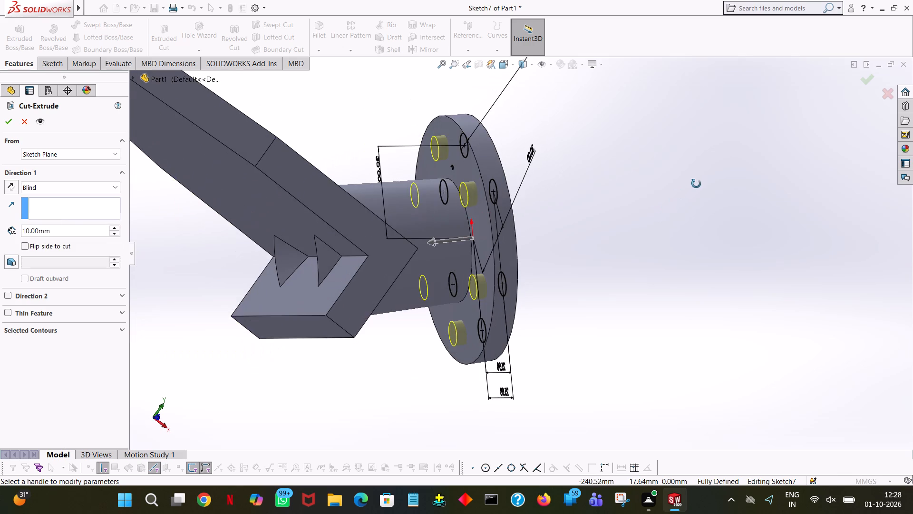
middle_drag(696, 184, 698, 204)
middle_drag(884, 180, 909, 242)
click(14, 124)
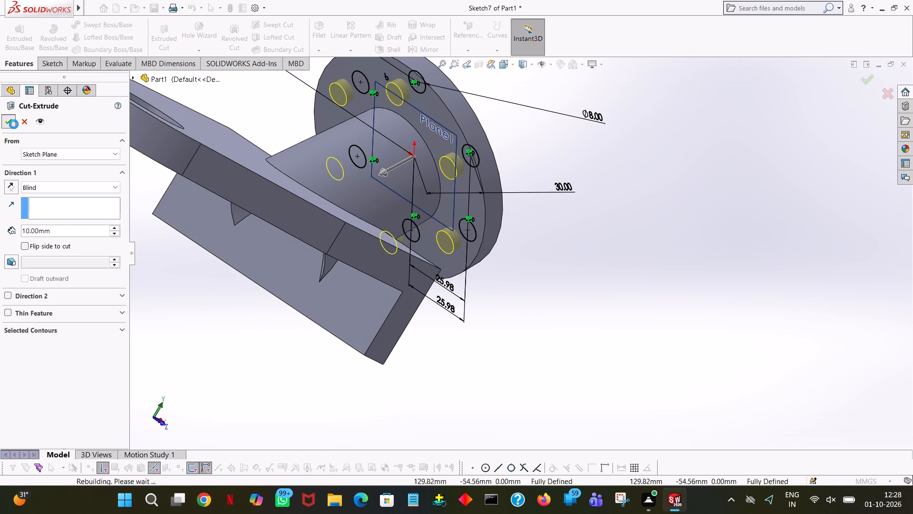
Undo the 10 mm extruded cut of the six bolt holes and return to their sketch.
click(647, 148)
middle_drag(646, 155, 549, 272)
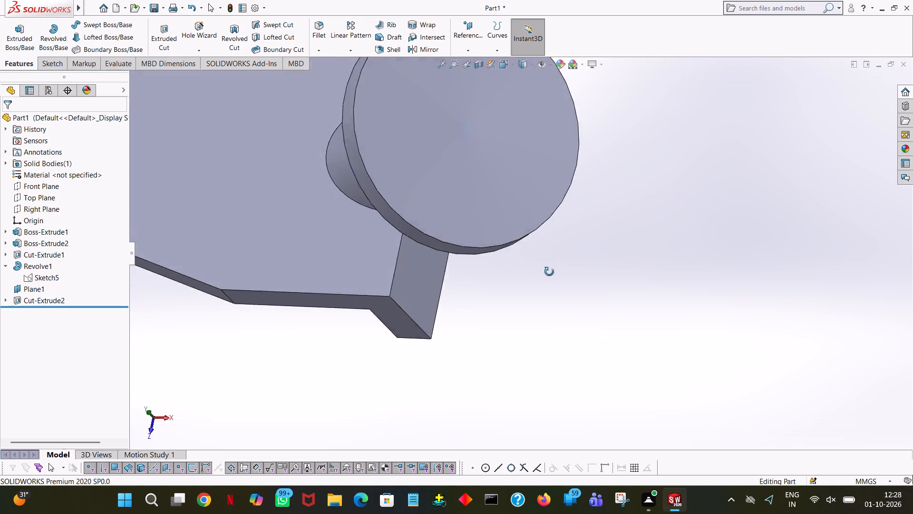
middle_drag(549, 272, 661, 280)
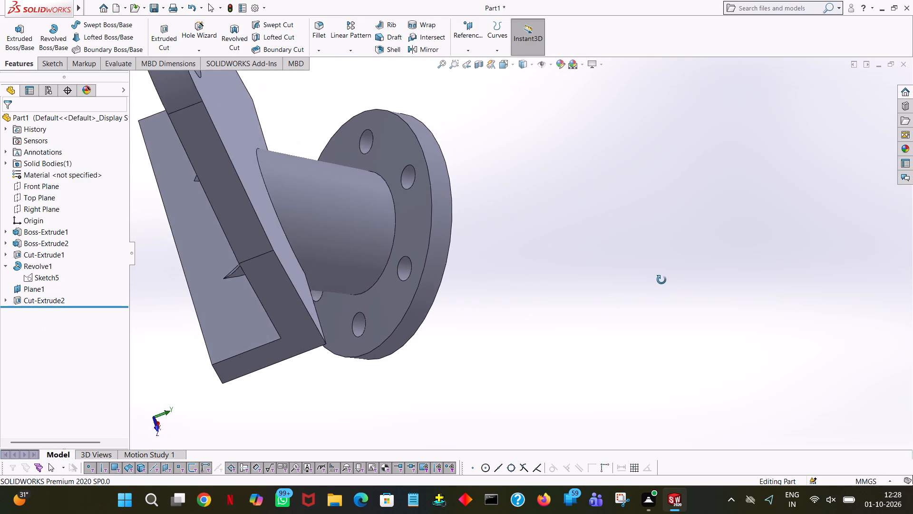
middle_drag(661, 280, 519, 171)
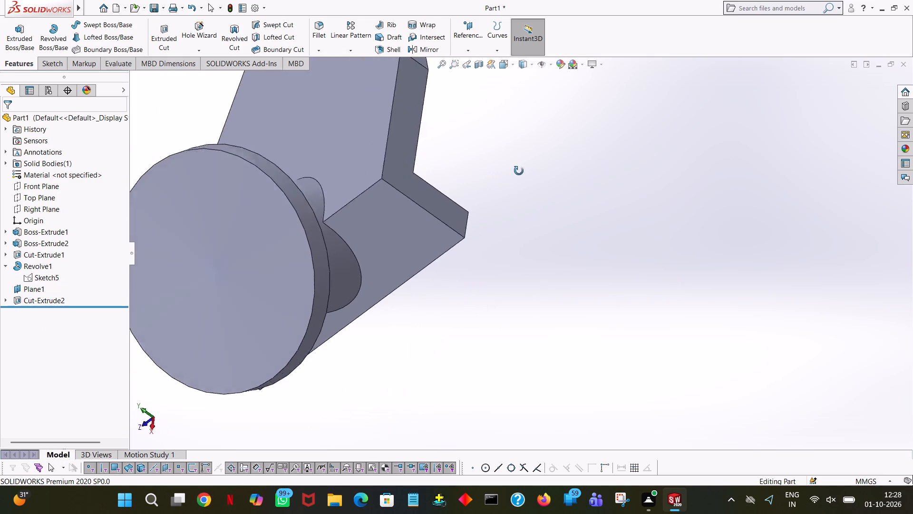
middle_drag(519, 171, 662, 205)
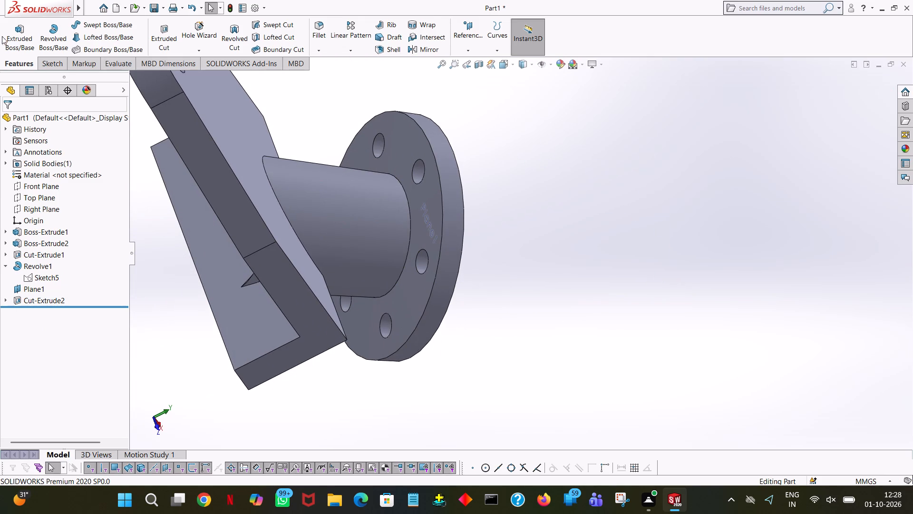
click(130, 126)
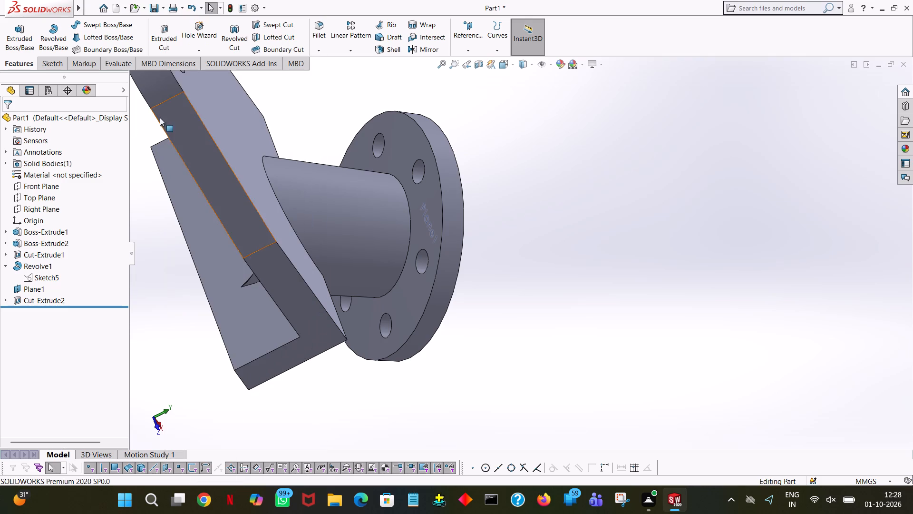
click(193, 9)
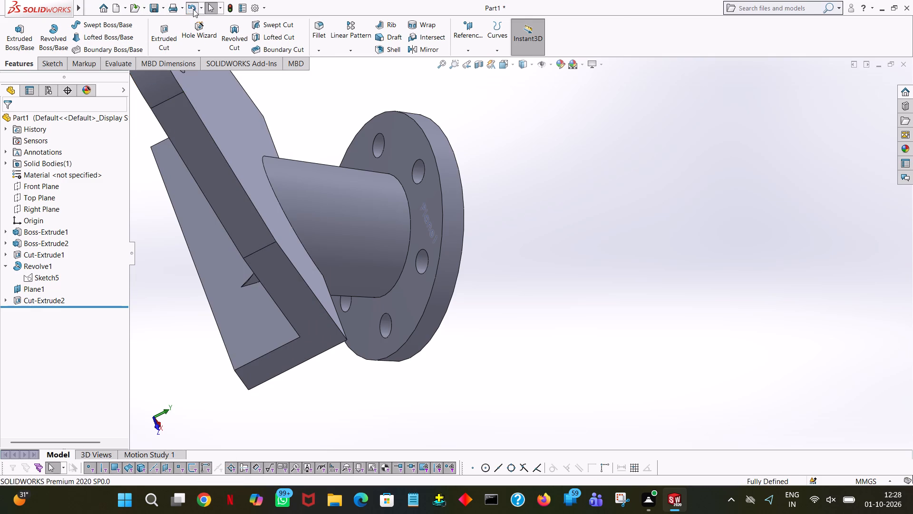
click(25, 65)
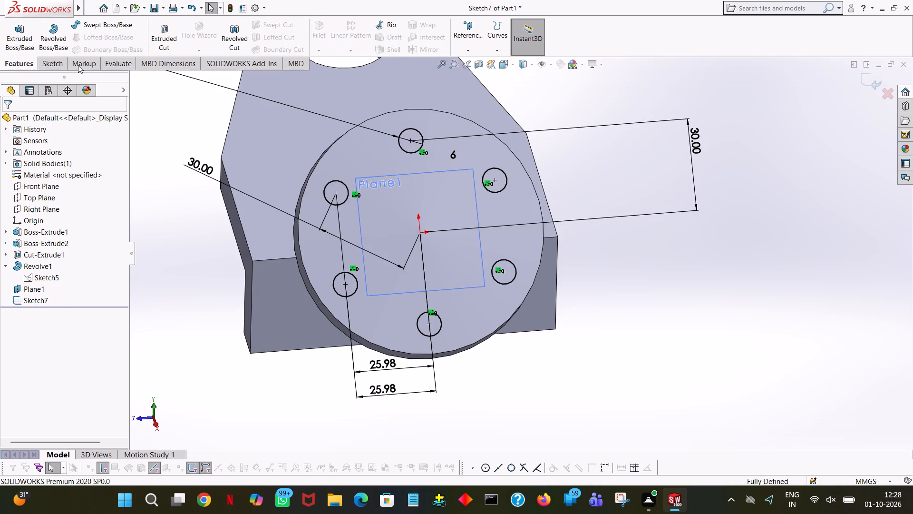
Make a Mid Plane Extruded Cut of the six bolt-hole circles through the flange with a total depth of 30 mm.
click(158, 30)
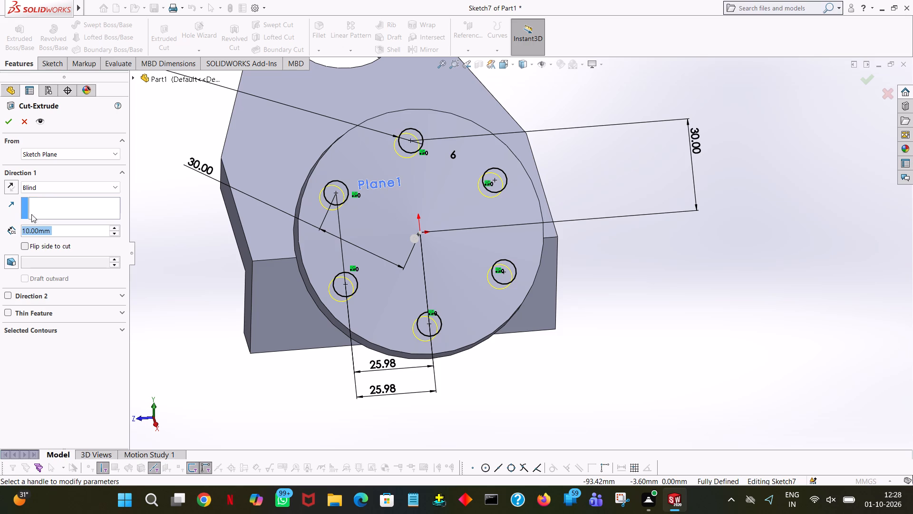
click(53, 181)
click(44, 268)
click(45, 188)
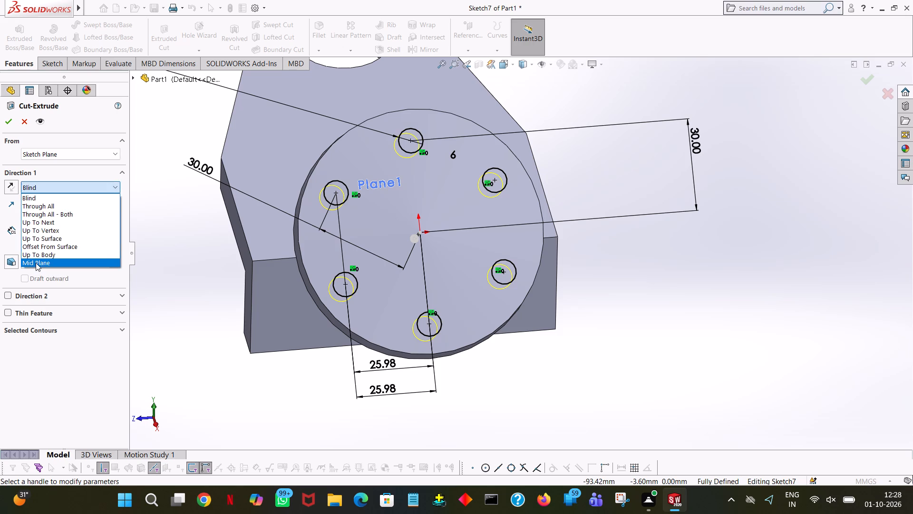
click(36, 263)
middle_drag(195, 262, 285, 282)
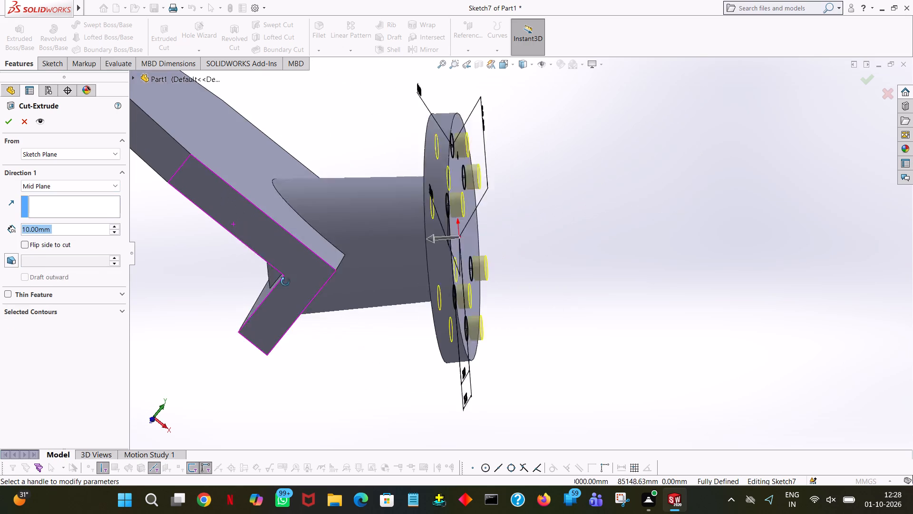
middle_drag(285, 282, 287, 282)
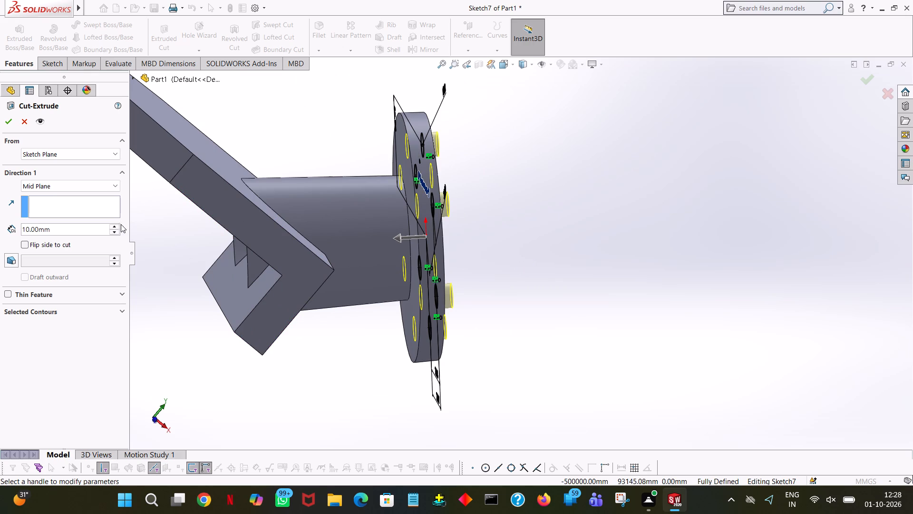
click(116, 224)
click(116, 224)
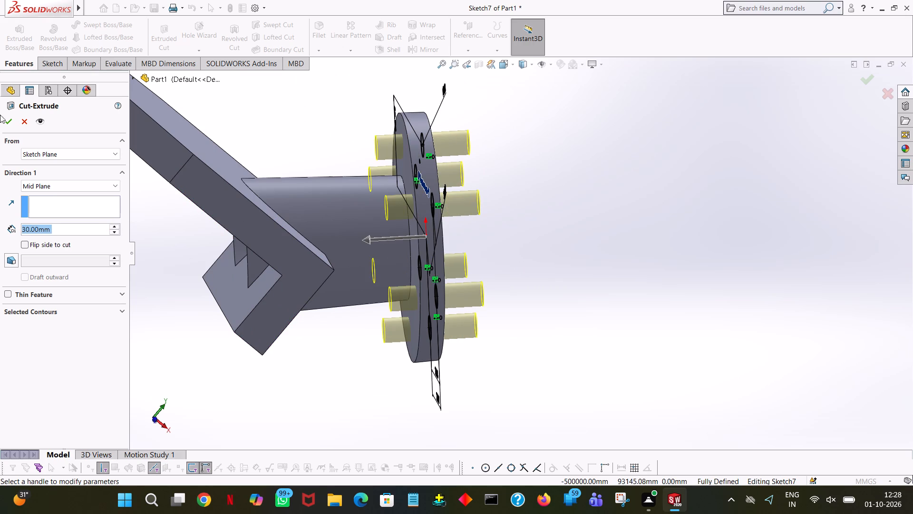
click(8, 121)
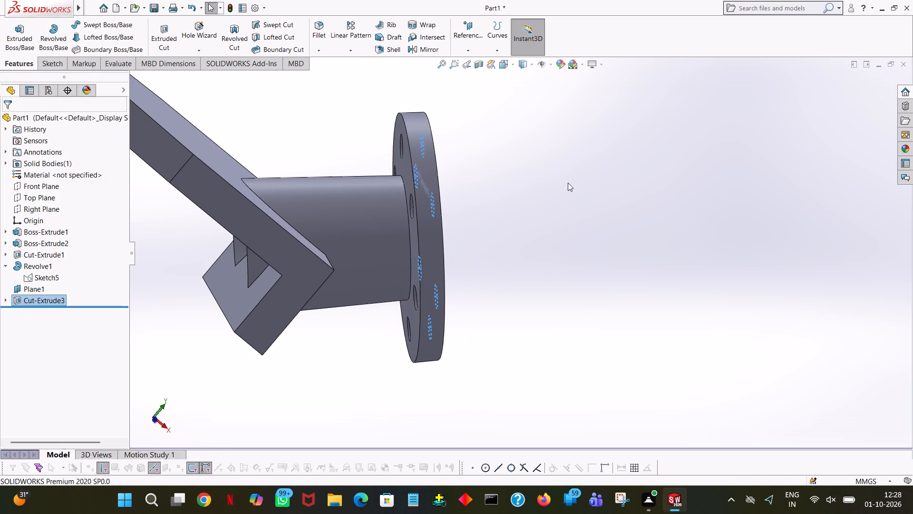
click(568, 183)
Examine the six bolt holes in the flange and the whole bracket from several angles.
middle_drag(868, 252, 767, 257)
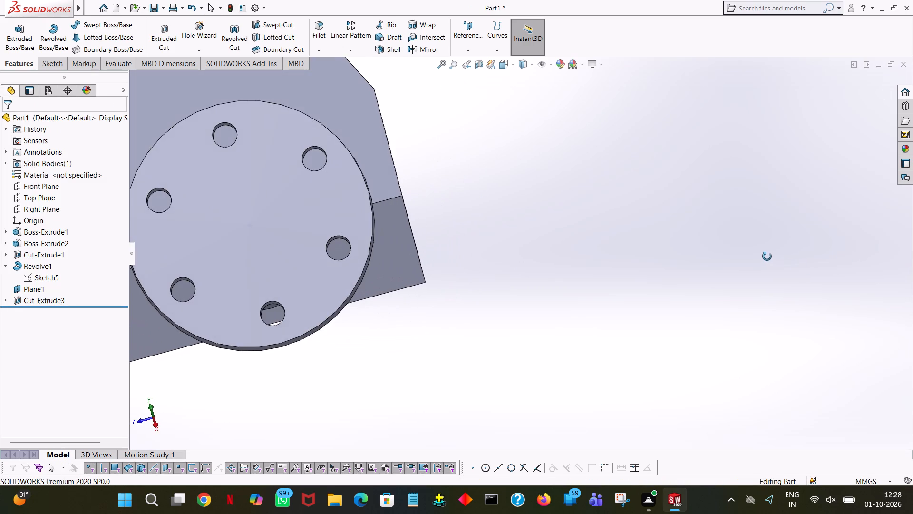
middle_drag(767, 257, 827, 345)
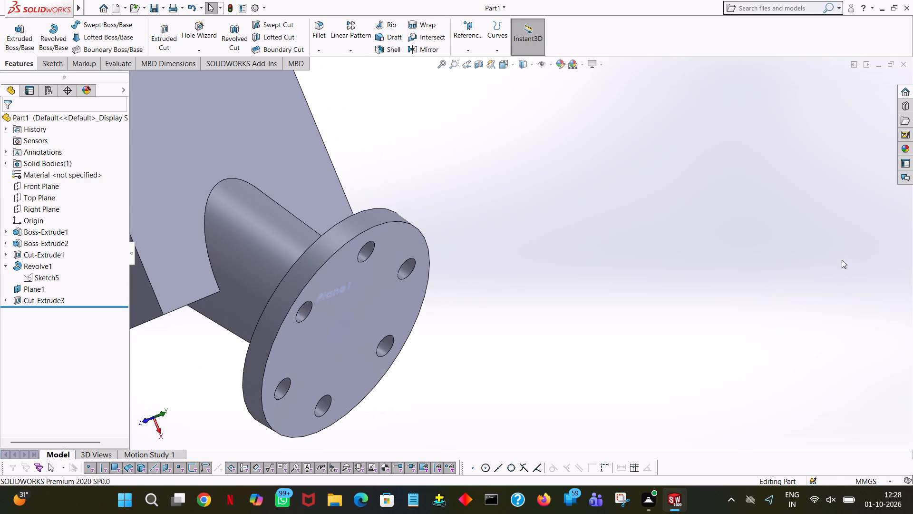
ctrl+scroll(838, 247, down, 4)
ctrl+scroll(838, 247, up, 10)
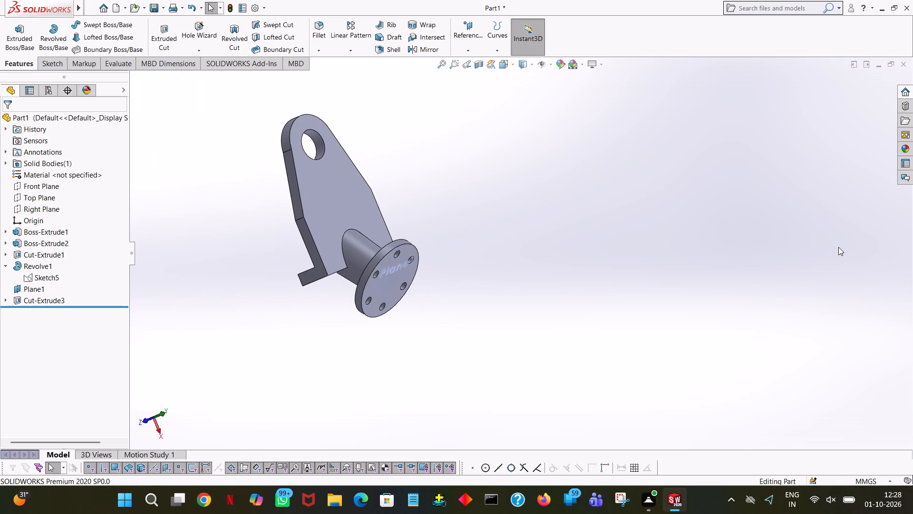
click(442, 63)
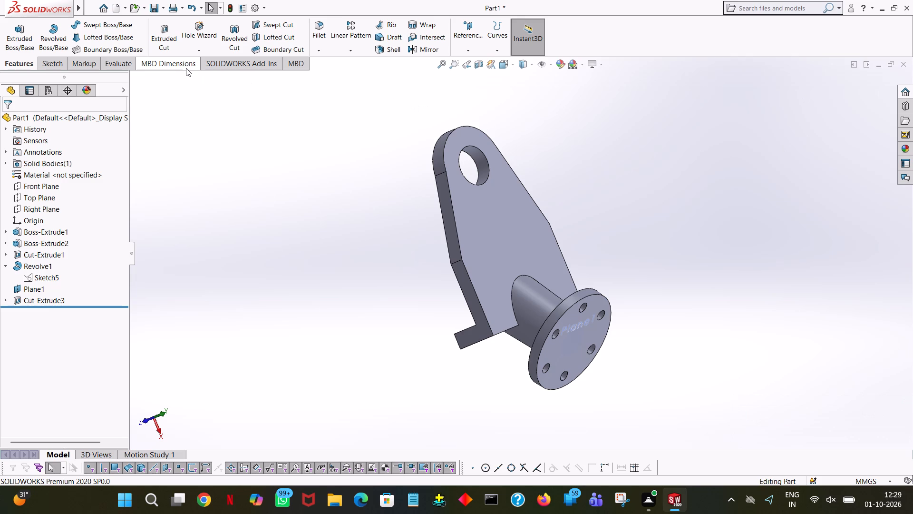
middle_drag(646, 315, 604, 187)
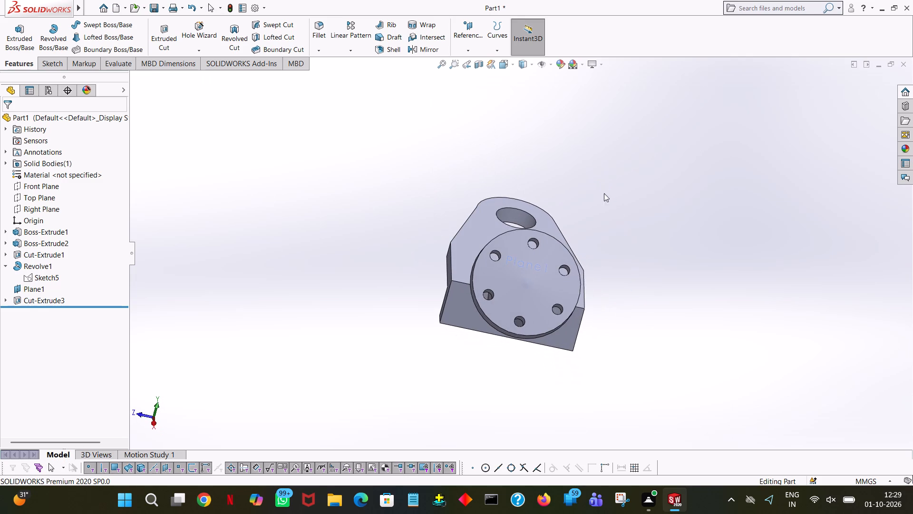
click(532, 270)
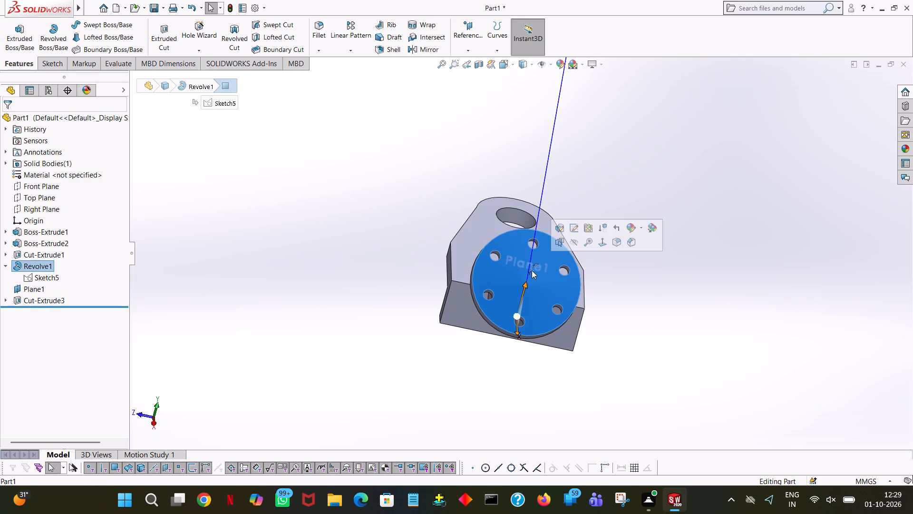
click(746, 297)
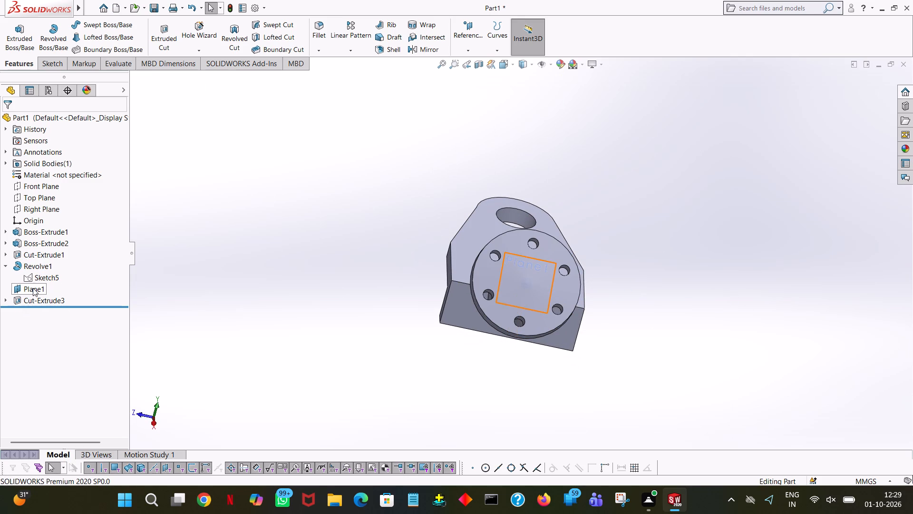
Open a new sketch on Plane1 and draw a circle of 10 mm radius centred on the origin.
click(33, 288)
click(45, 277)
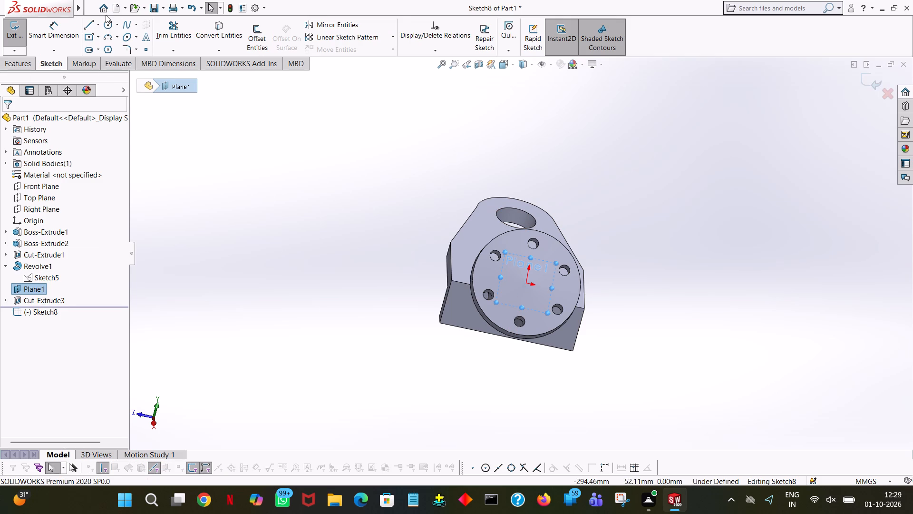
click(510, 63)
click(559, 116)
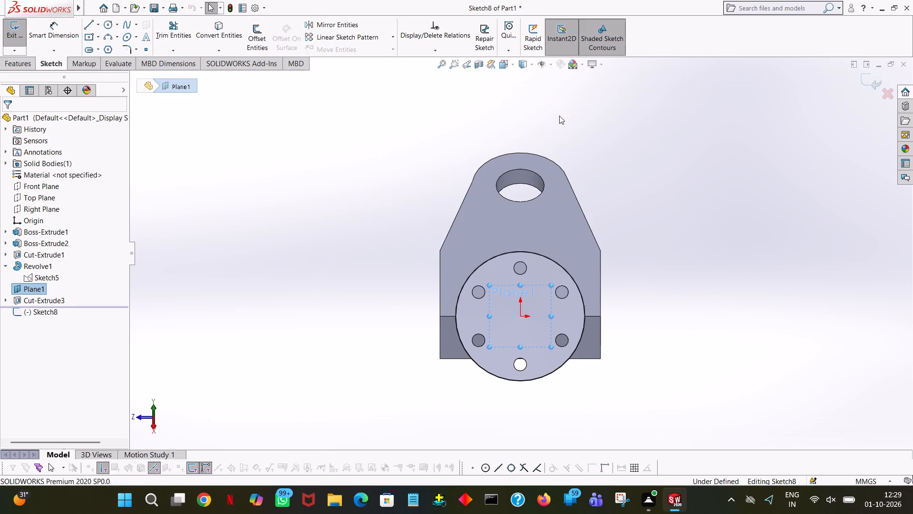
click(110, 24)
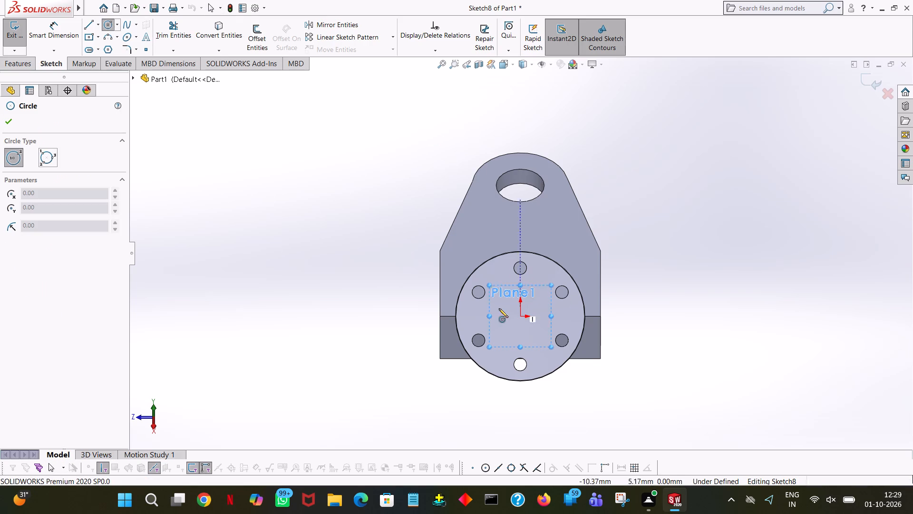
click(520, 317)
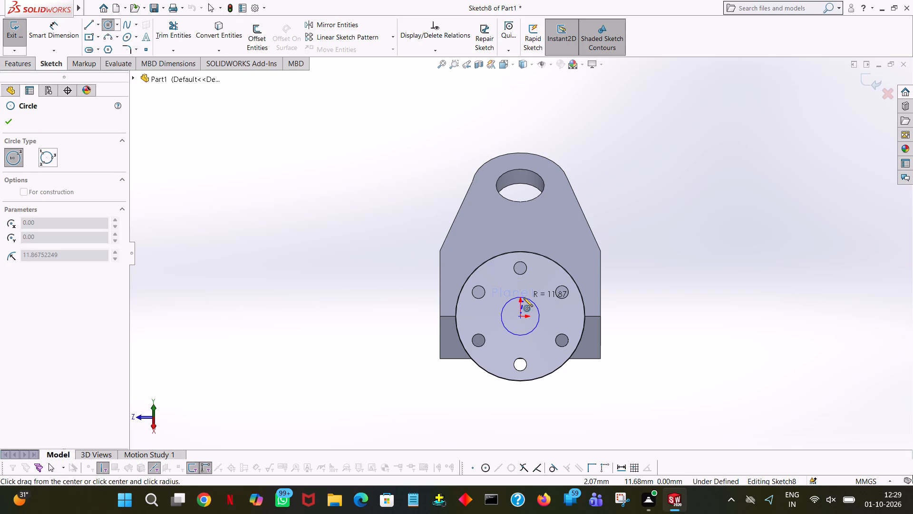
click(524, 297)
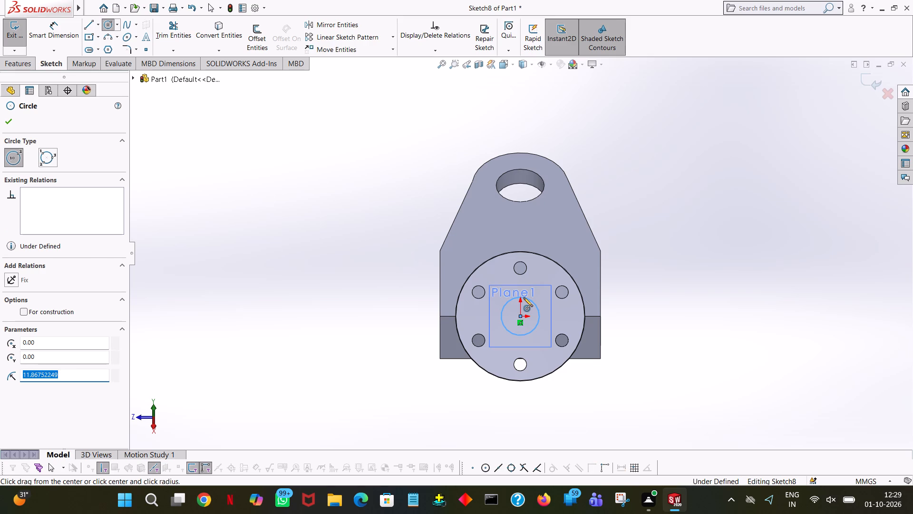
text(10)
key(Return)
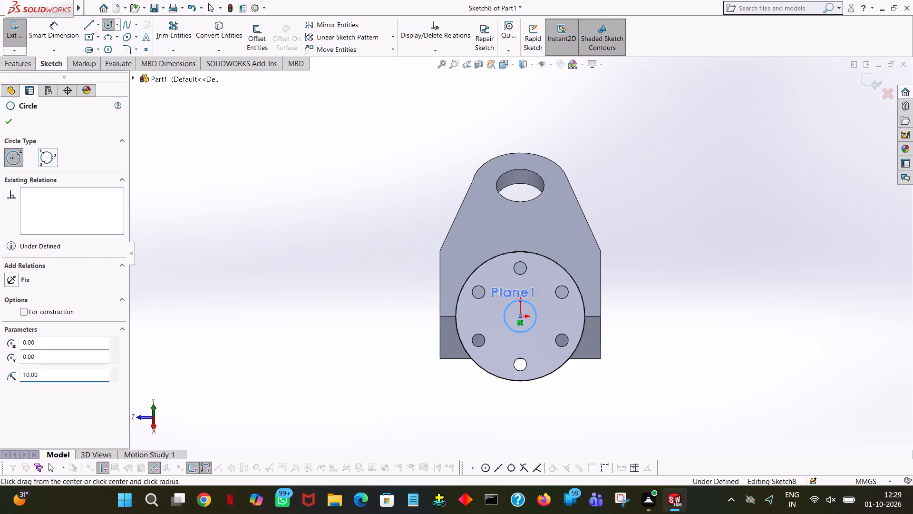
click(10, 123)
click(9, 54)
click(215, 113)
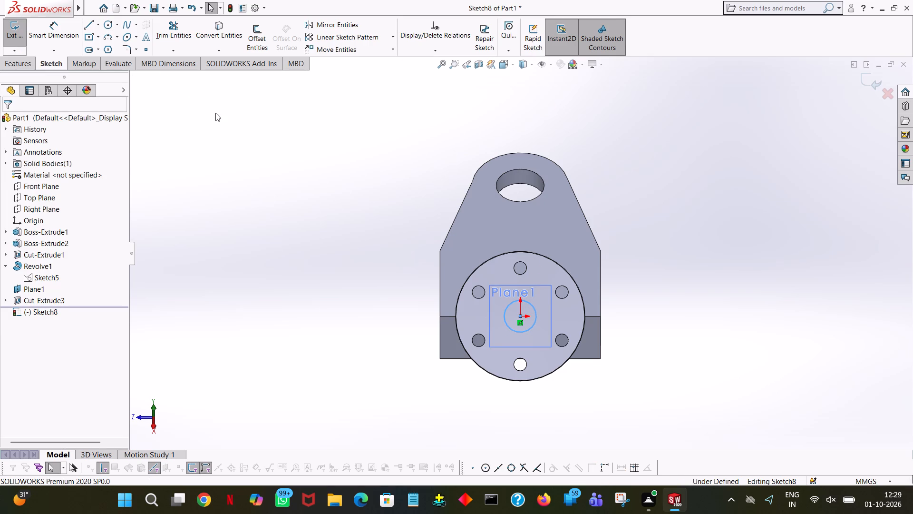
Make a Mid Plane Extruded Cut of the central circle, 233 mm in total depth, through the flange, tube and plate.
click(28, 62)
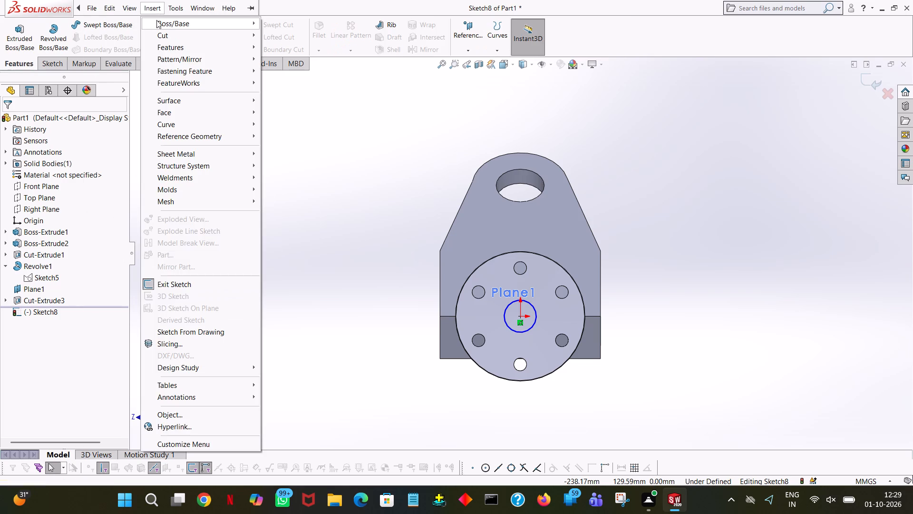
click(302, 78)
click(165, 39)
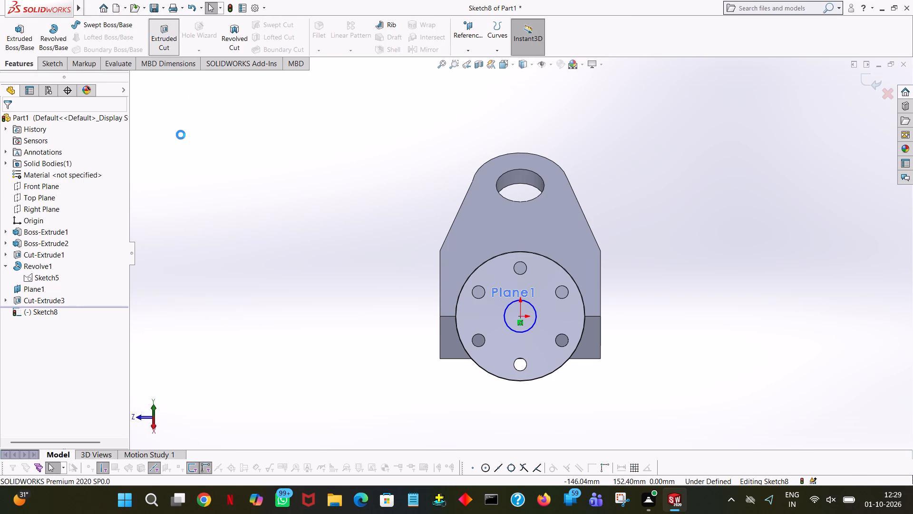
click(77, 181)
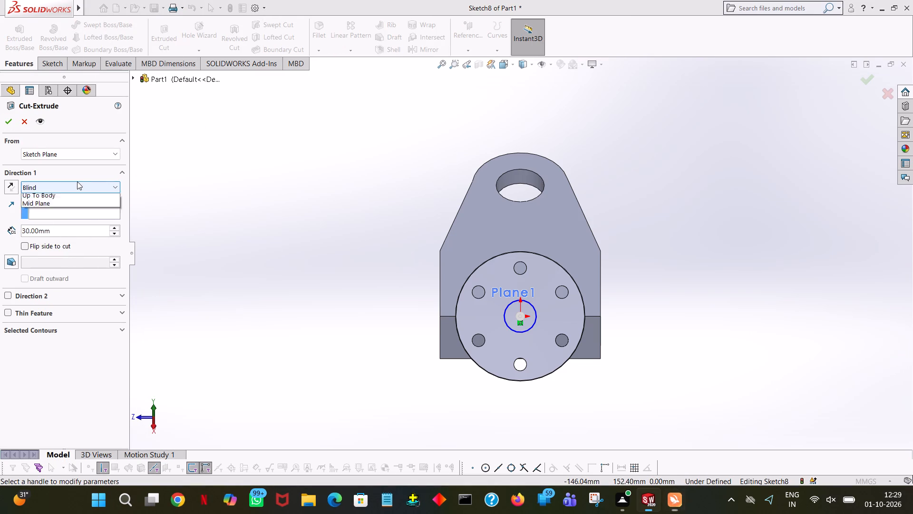
click(55, 262)
middle_drag(165, 245, 253, 217)
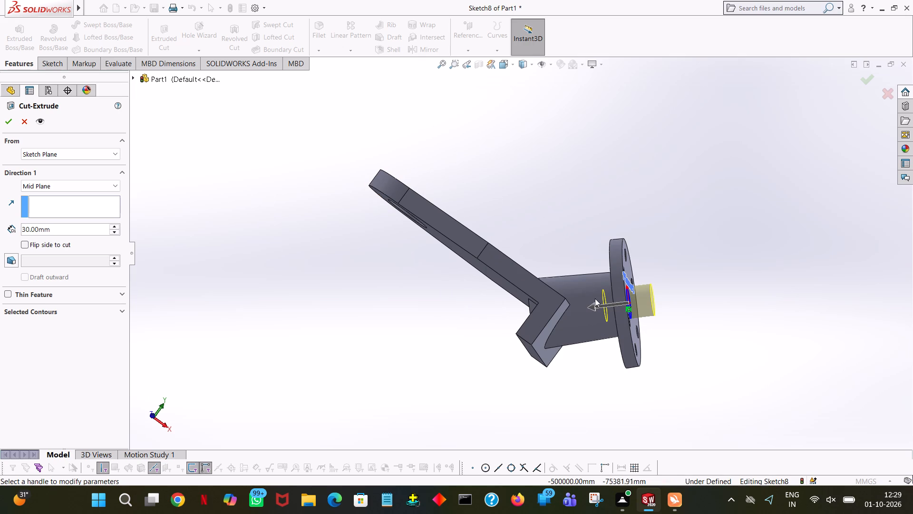
drag(597, 308, 587, 318)
drag(594, 305, 558, 326)
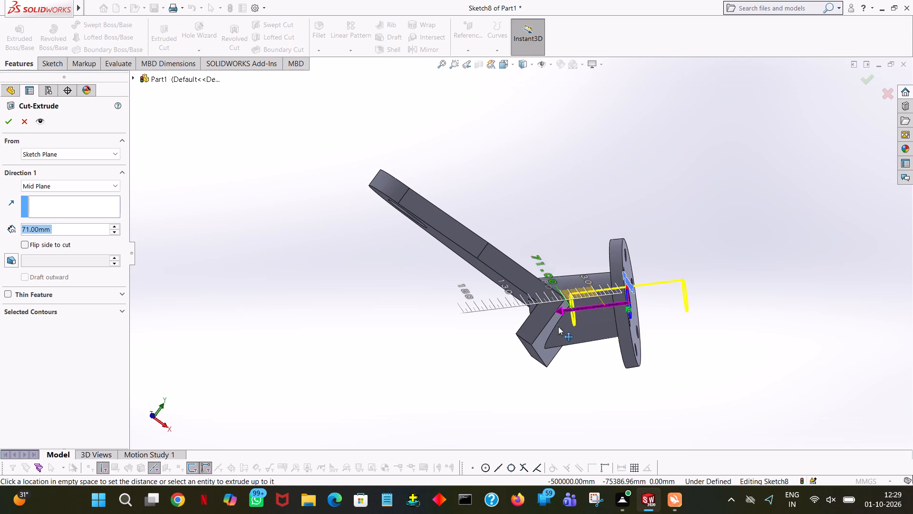
drag(558, 326, 454, 341)
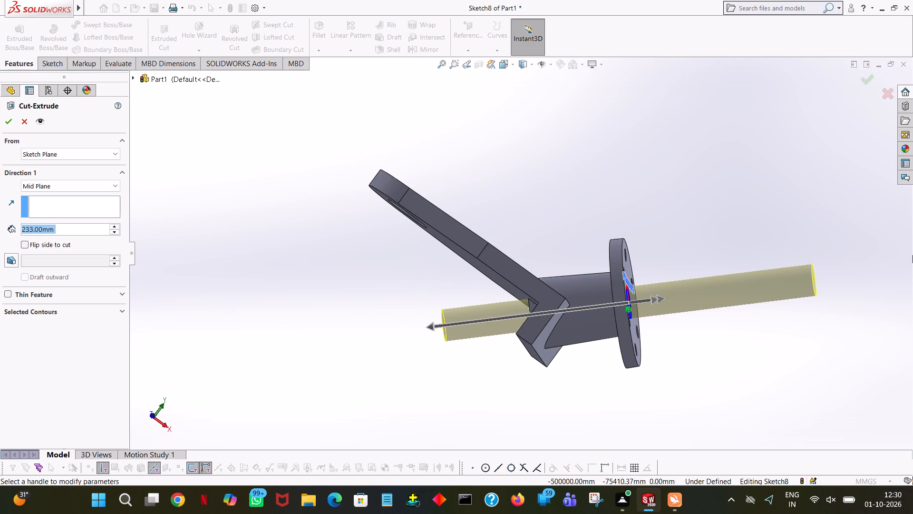
click(11, 121)
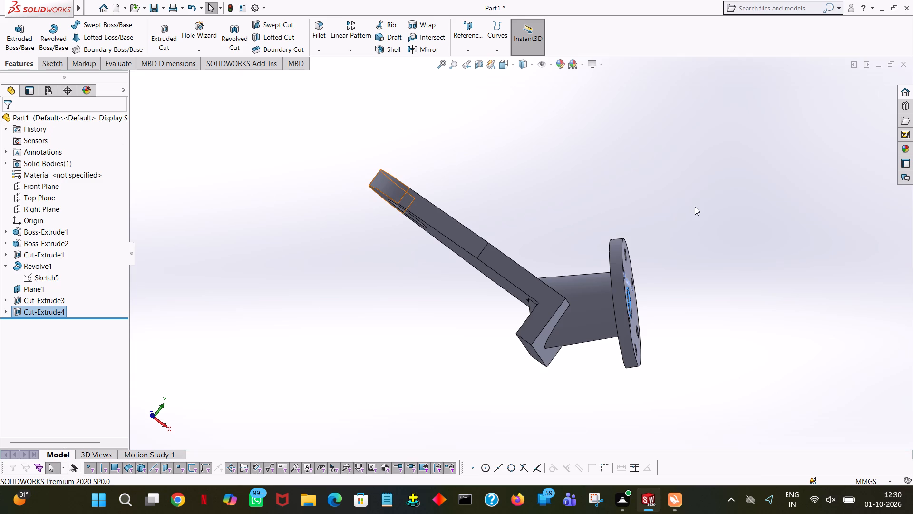
click(695, 207)
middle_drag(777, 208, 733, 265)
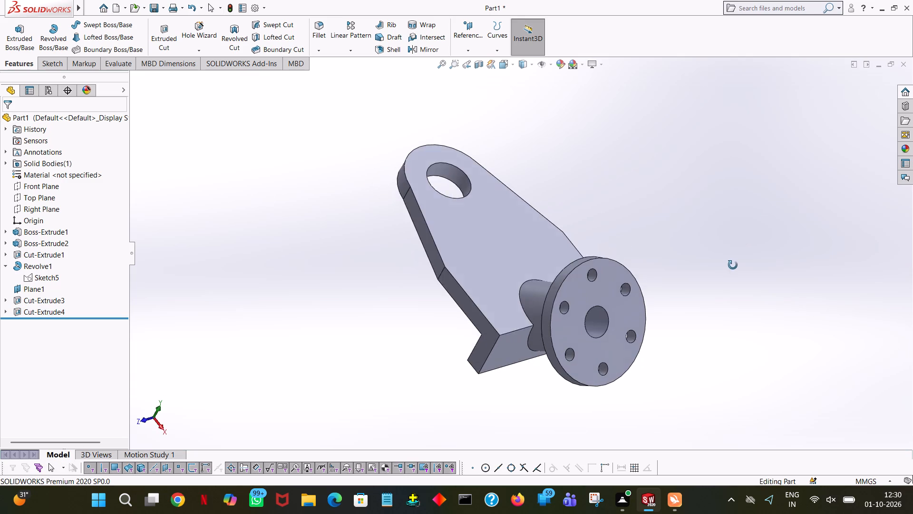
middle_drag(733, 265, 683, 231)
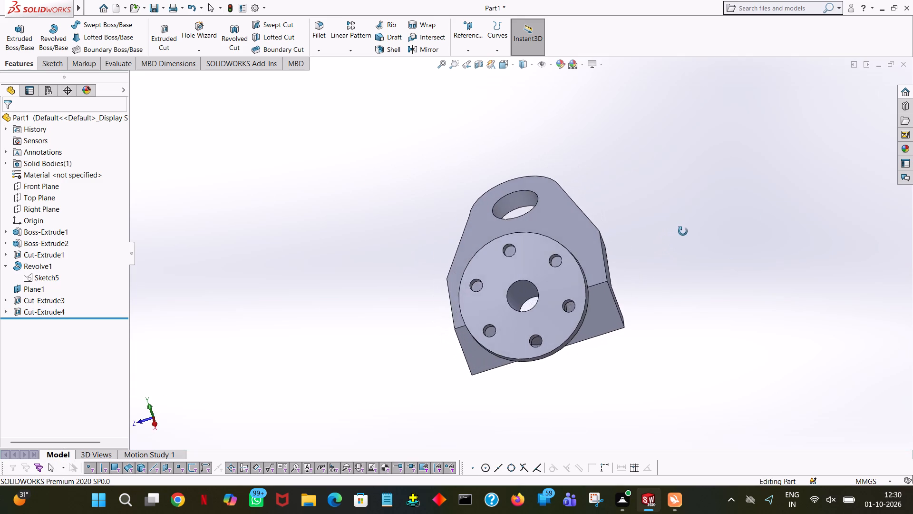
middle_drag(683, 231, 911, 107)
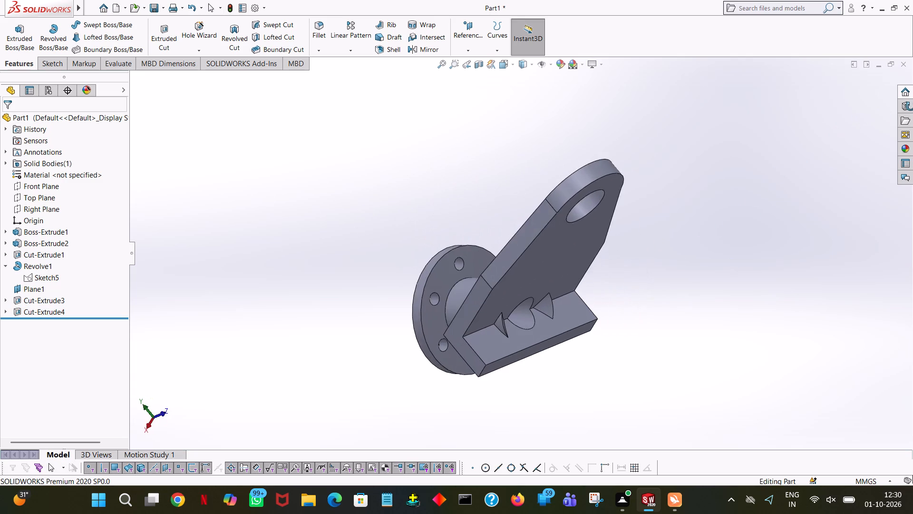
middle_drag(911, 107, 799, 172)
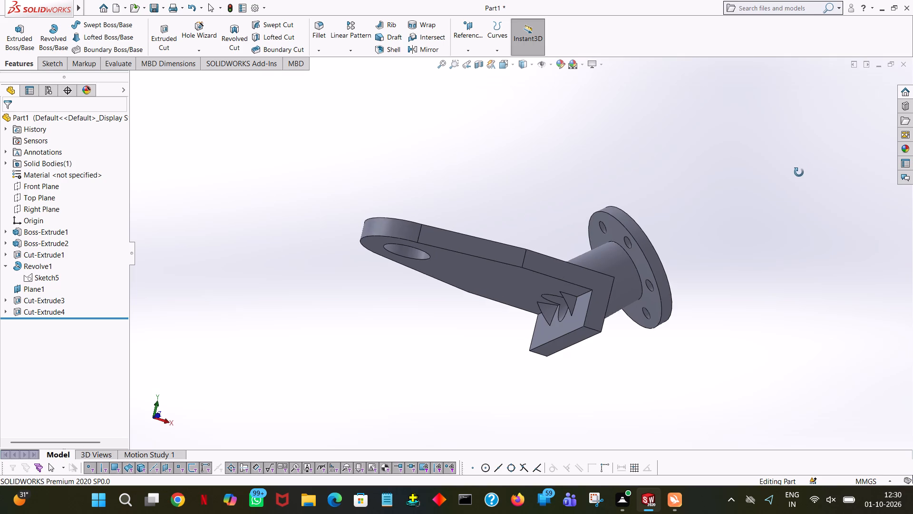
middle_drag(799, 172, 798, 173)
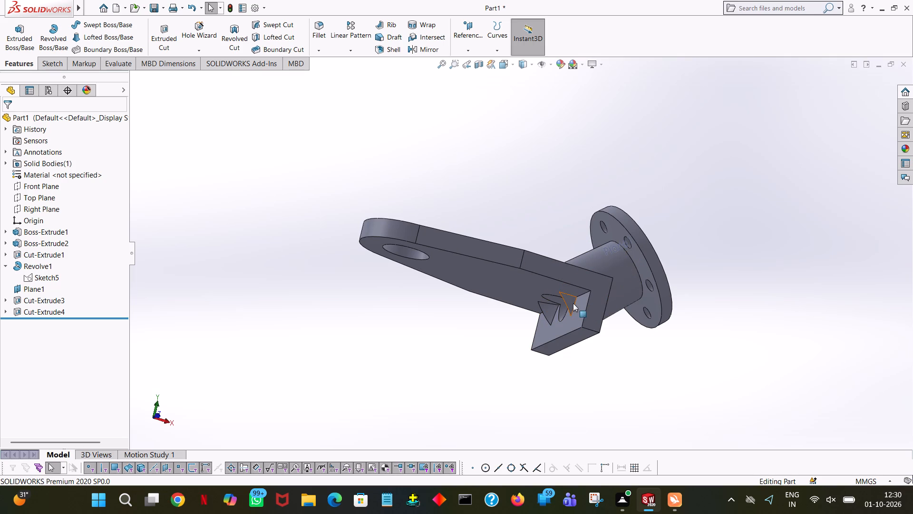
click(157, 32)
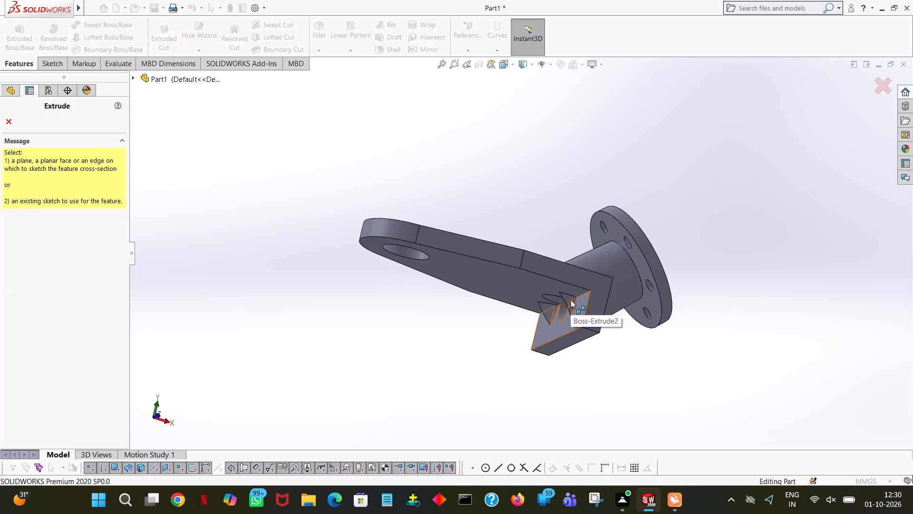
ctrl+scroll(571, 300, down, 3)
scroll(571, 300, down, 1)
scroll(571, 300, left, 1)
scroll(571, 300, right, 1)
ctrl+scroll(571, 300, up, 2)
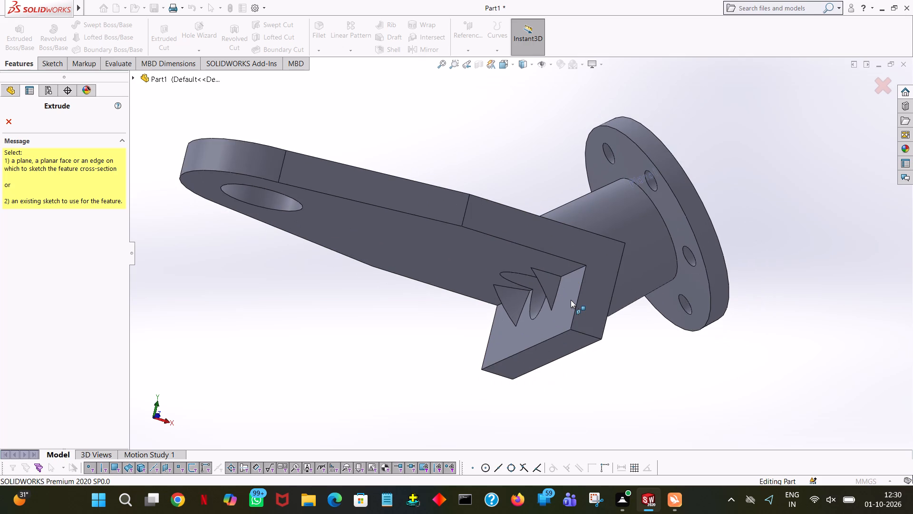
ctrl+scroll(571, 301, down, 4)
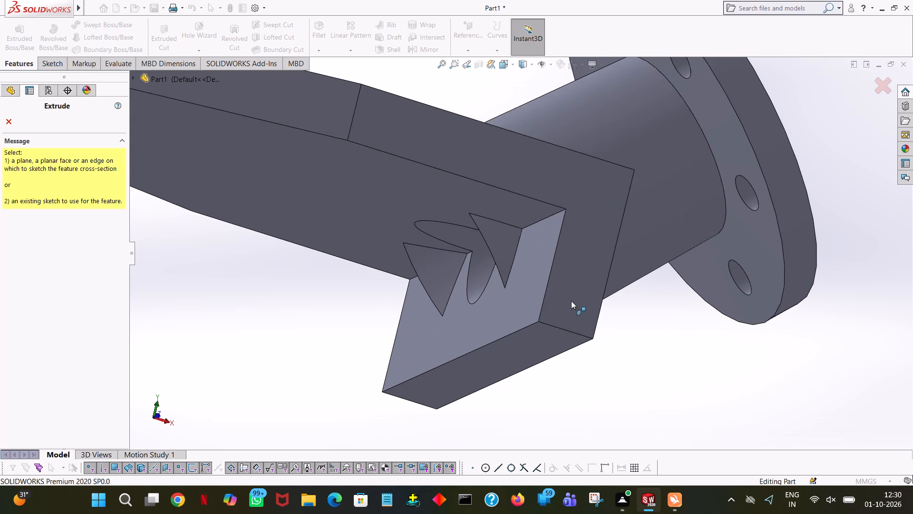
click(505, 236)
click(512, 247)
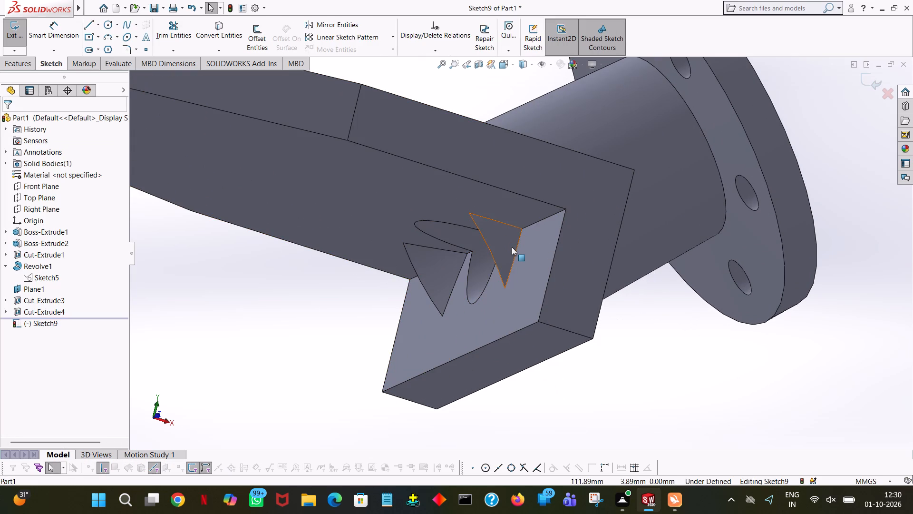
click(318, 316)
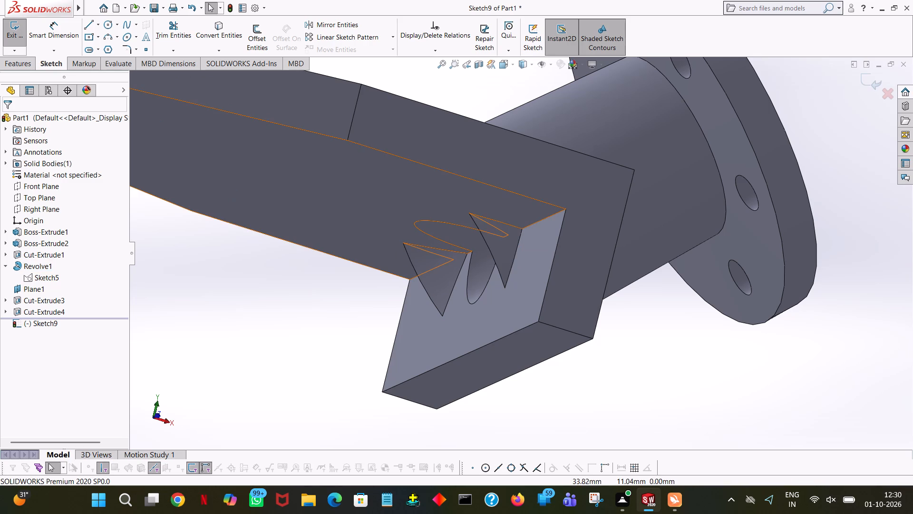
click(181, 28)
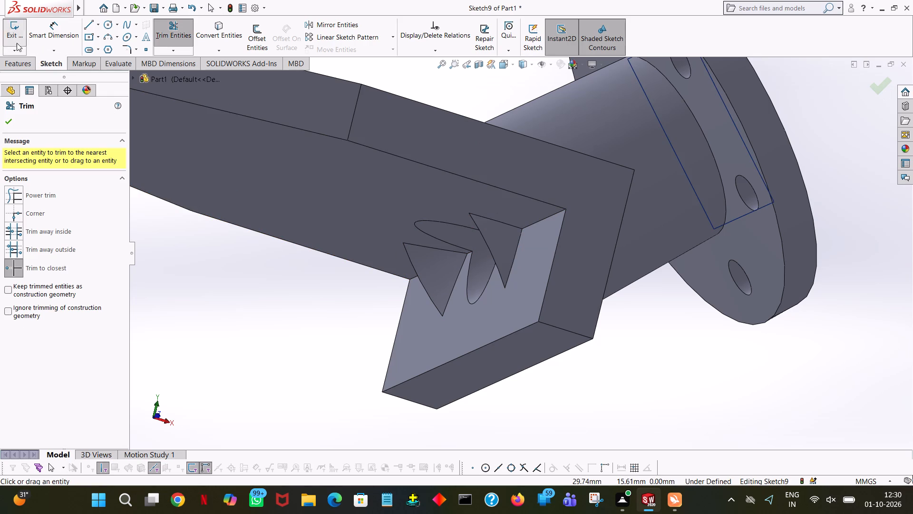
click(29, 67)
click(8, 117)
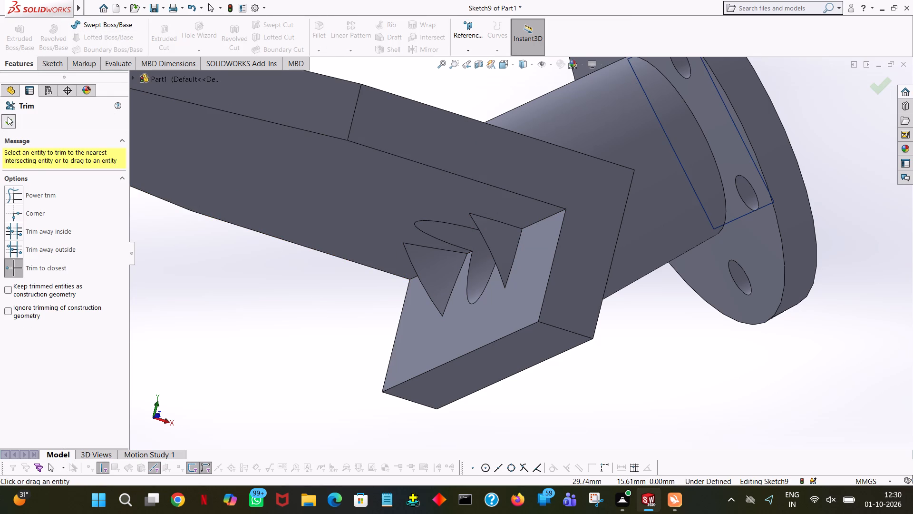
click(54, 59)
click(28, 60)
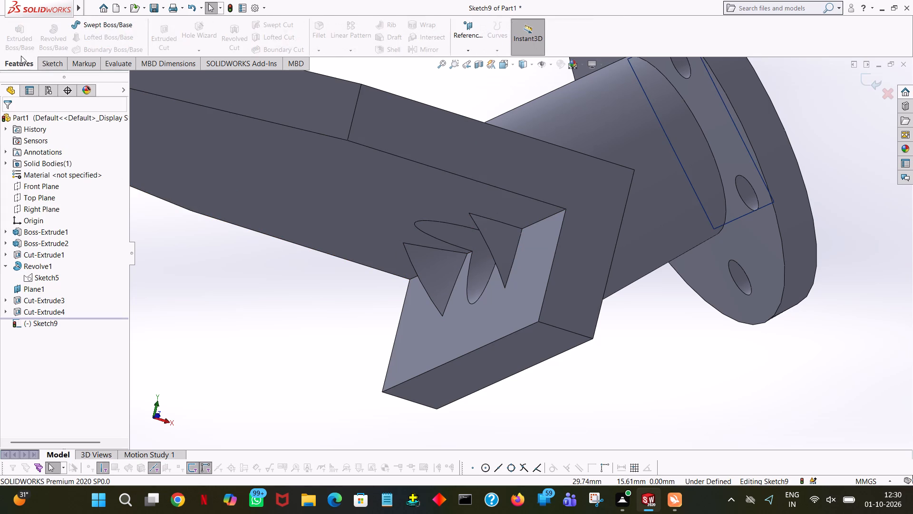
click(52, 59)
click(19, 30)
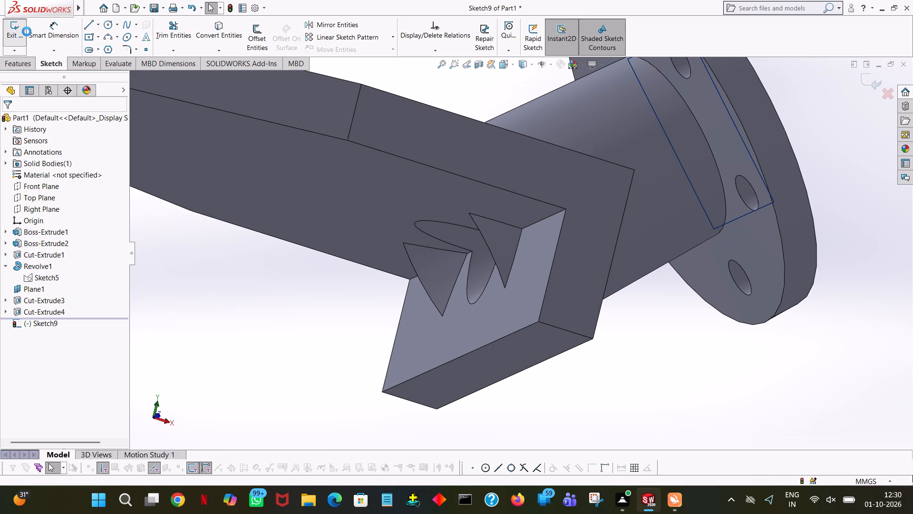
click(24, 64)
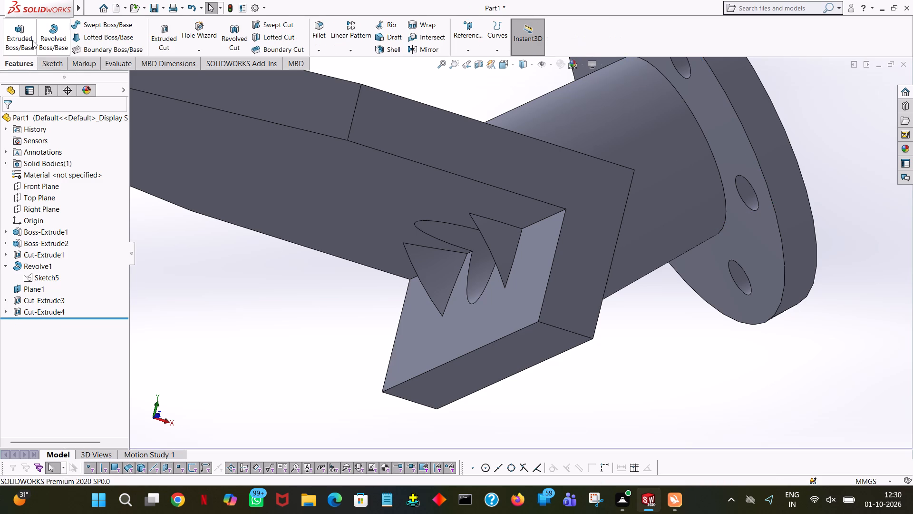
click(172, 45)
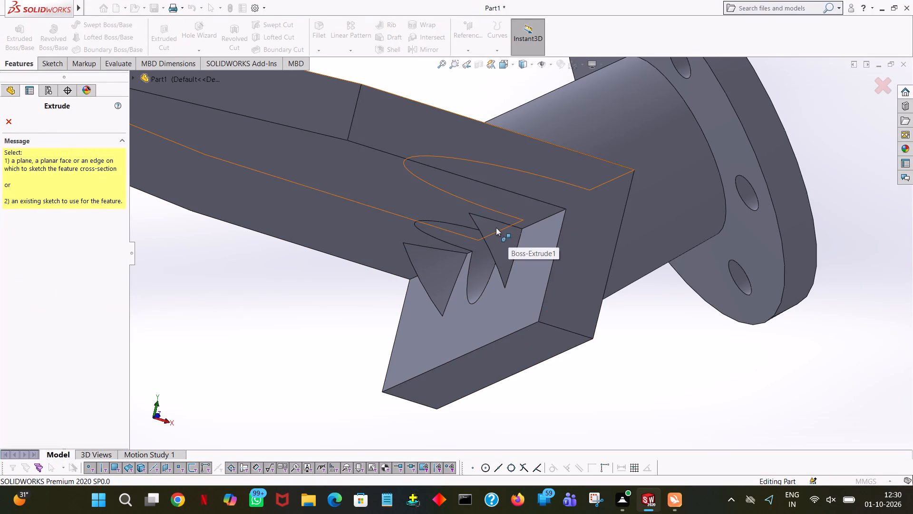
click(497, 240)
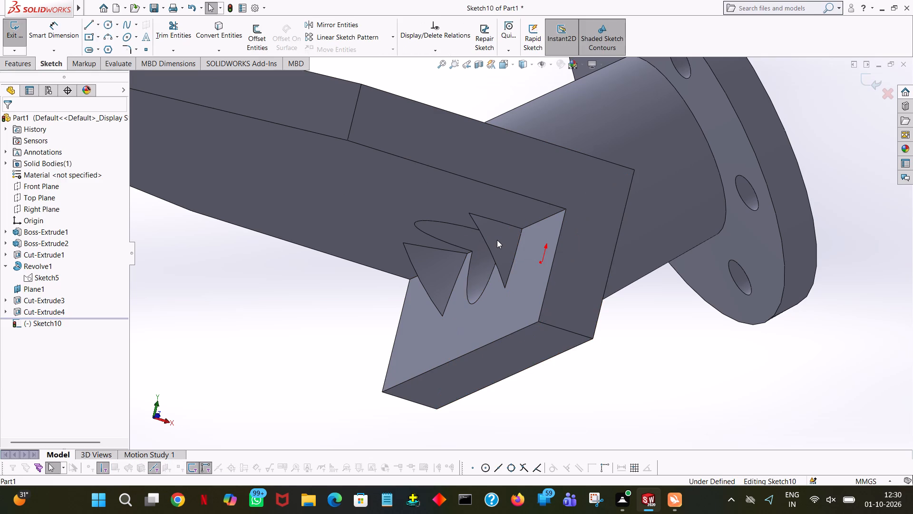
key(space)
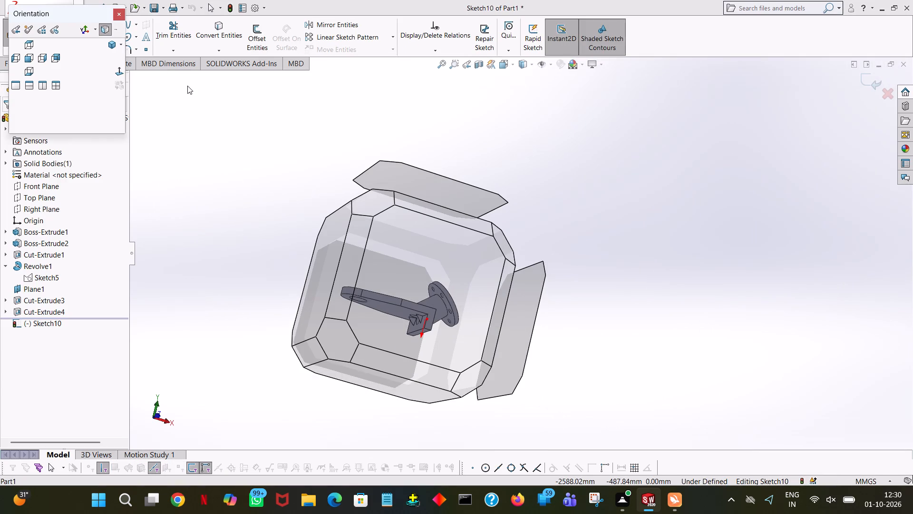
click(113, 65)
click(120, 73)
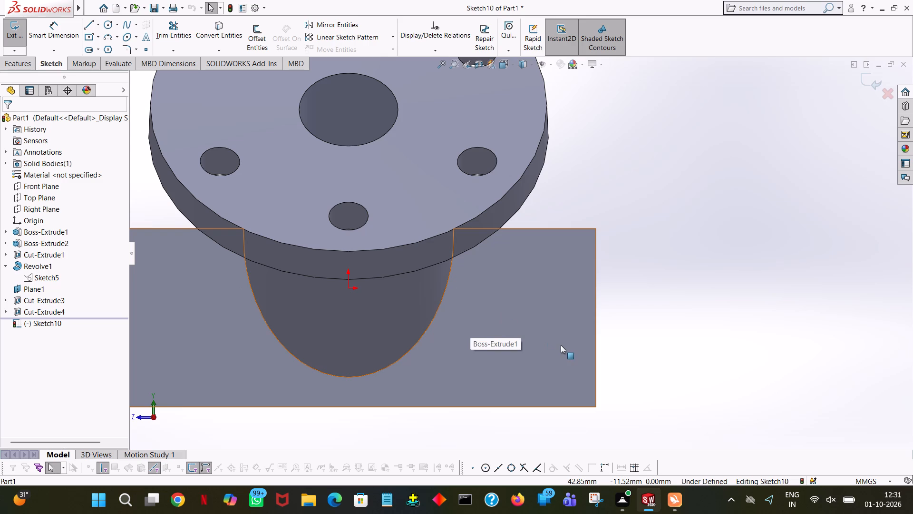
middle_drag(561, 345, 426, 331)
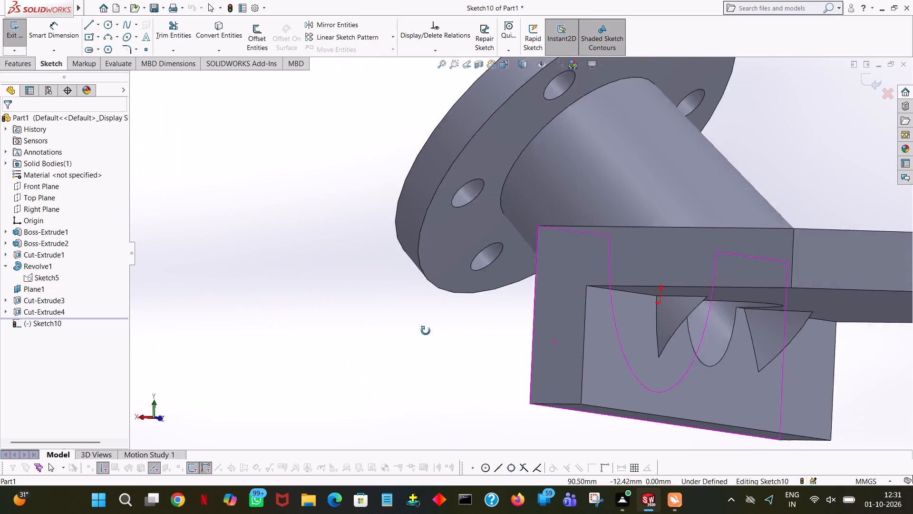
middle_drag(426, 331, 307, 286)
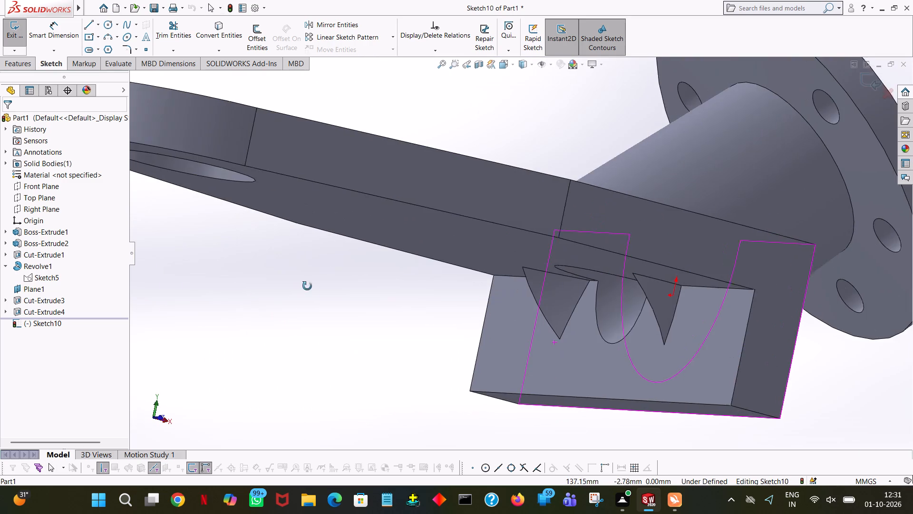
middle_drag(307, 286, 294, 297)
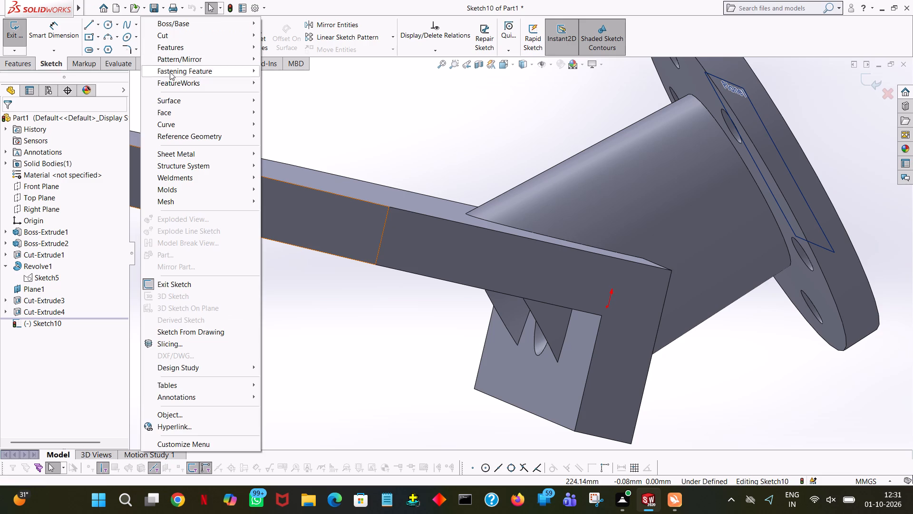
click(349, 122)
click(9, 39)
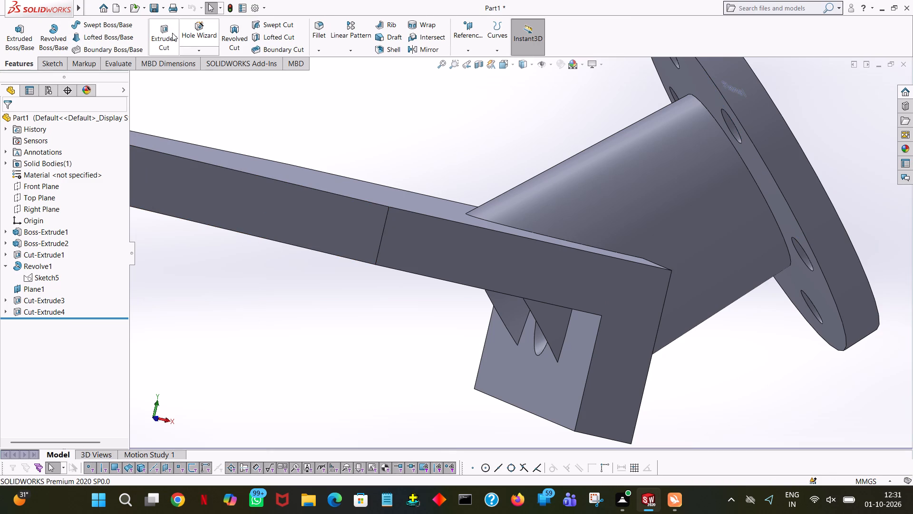
For an Extruded Cut, sketch a closed triangle on the plate's side face tracing the inner-corner wedge, about 11.4 mm along the underside with a 16.6 mm slope.
click(170, 33)
click(634, 359)
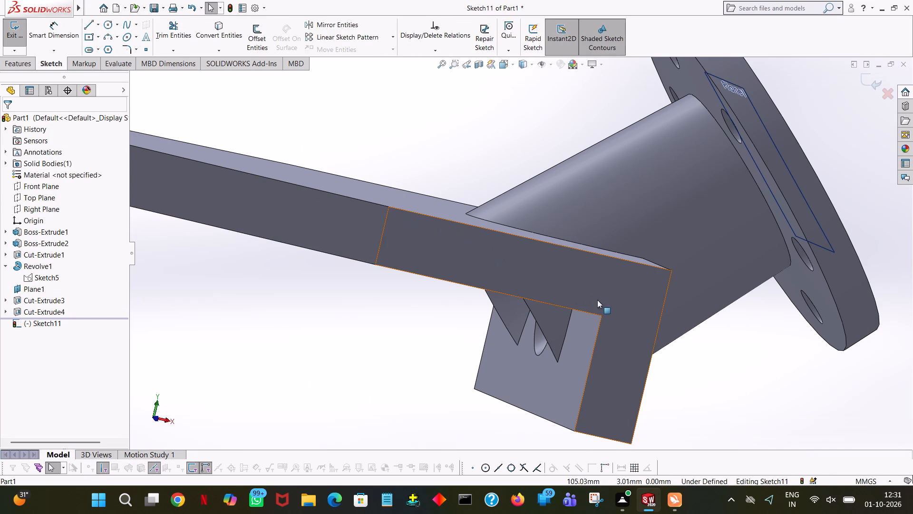
click(513, 64)
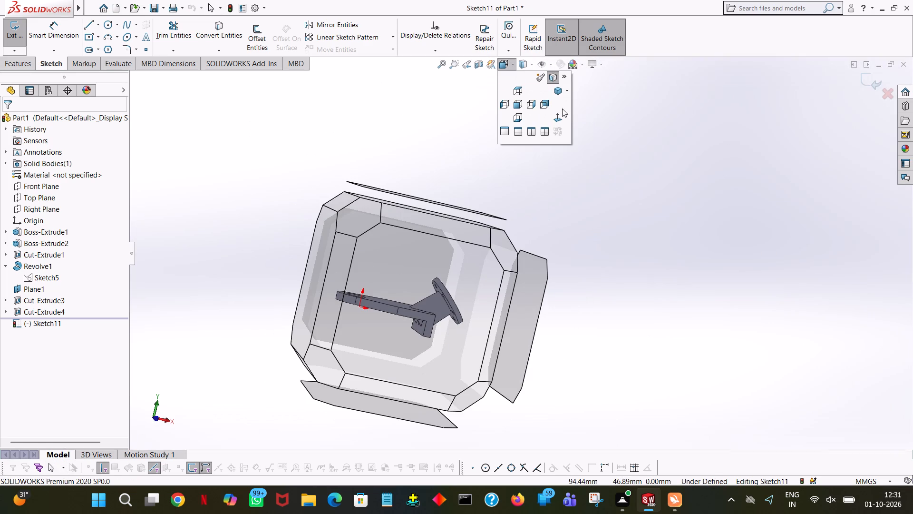
click(562, 116)
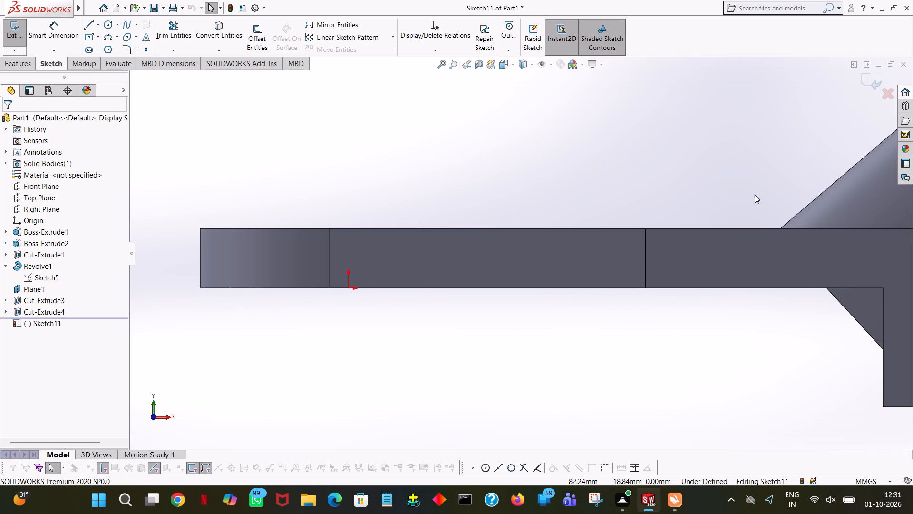
ctrl+middle_drag(728, 213, 462, 225)
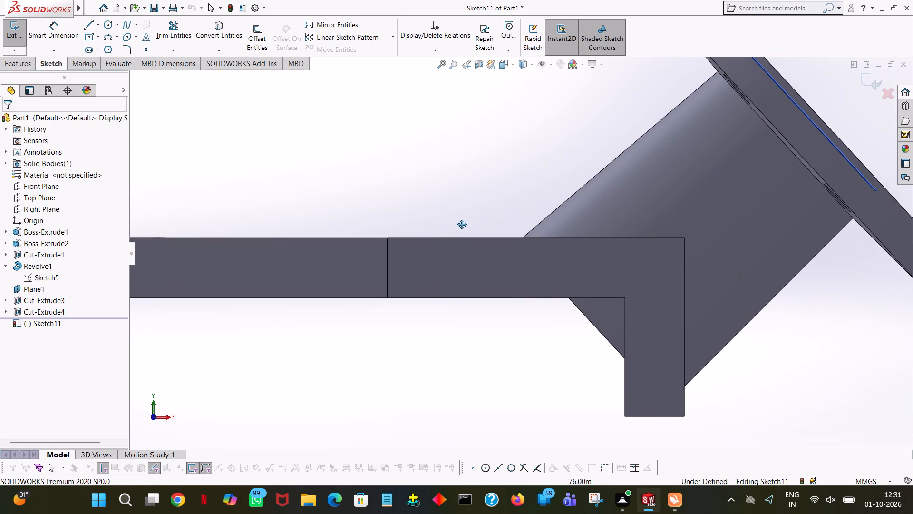
ctrl+middle_drag(462, 225, 447, 228)
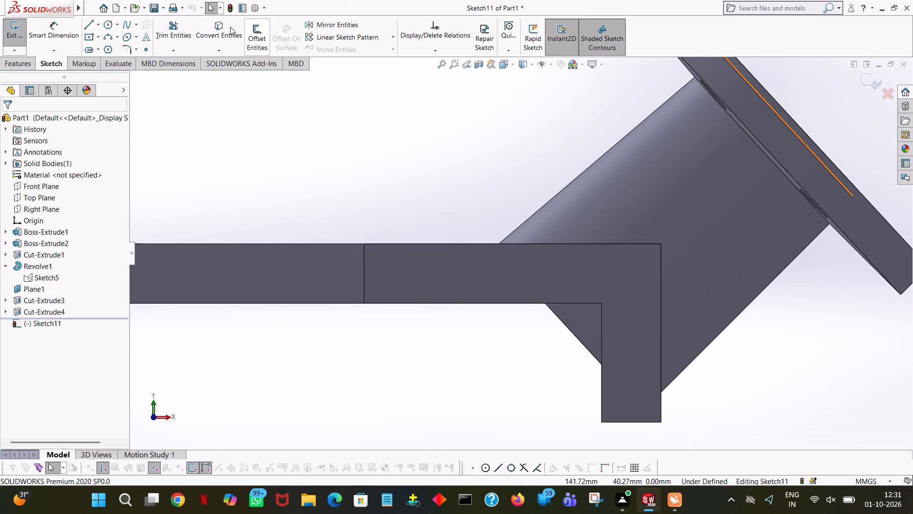
click(88, 22)
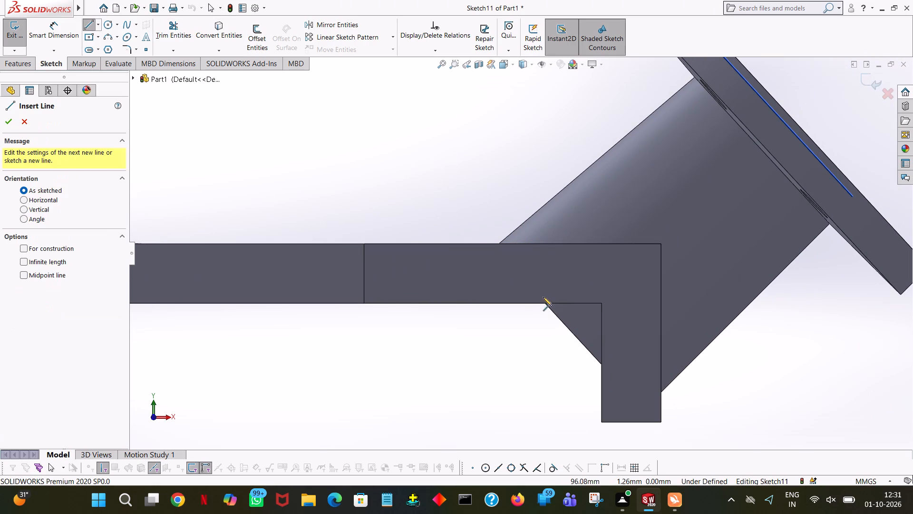
click(544, 303)
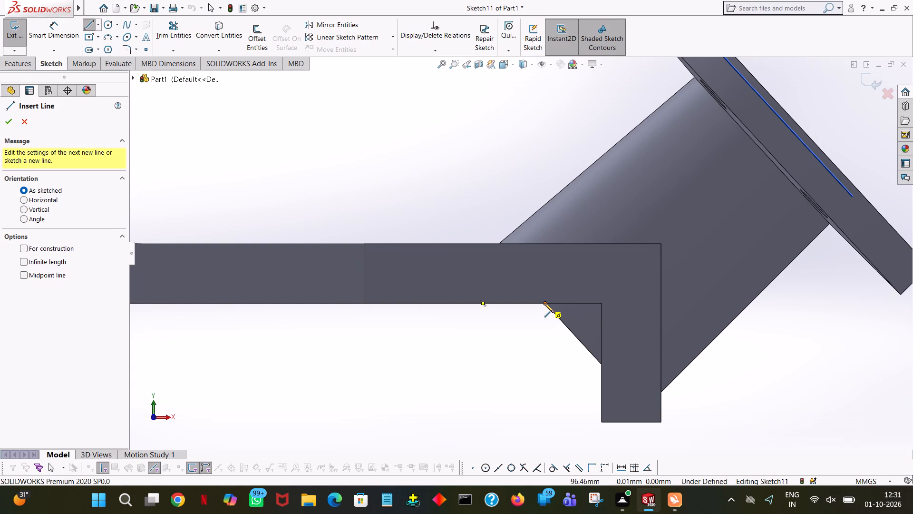
click(601, 365)
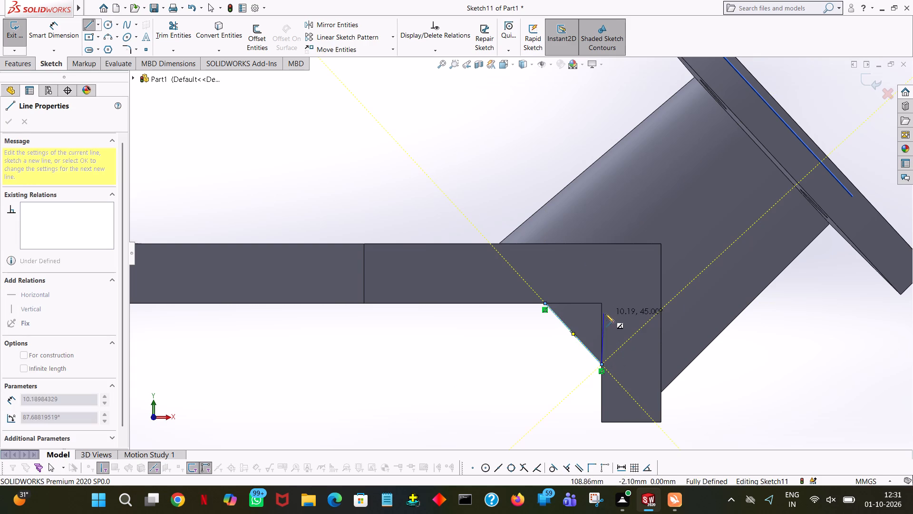
click(602, 304)
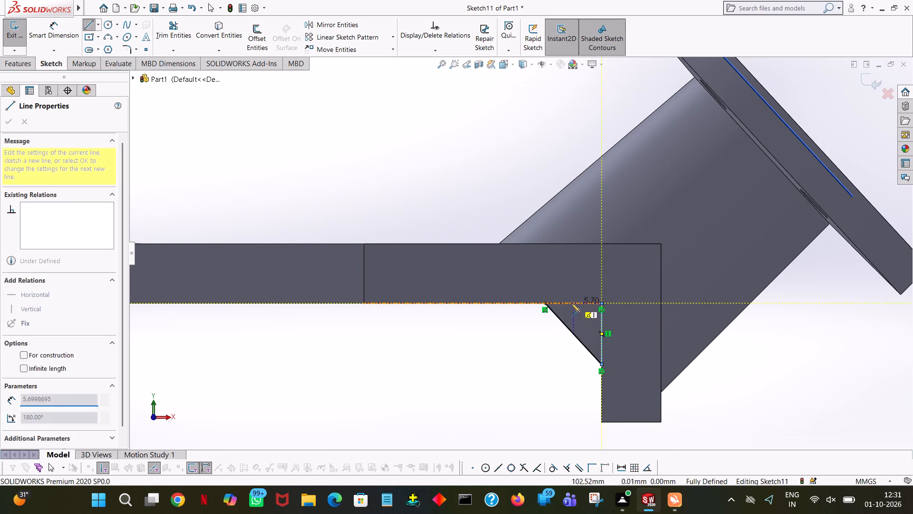
click(543, 304)
right_click(543, 304)
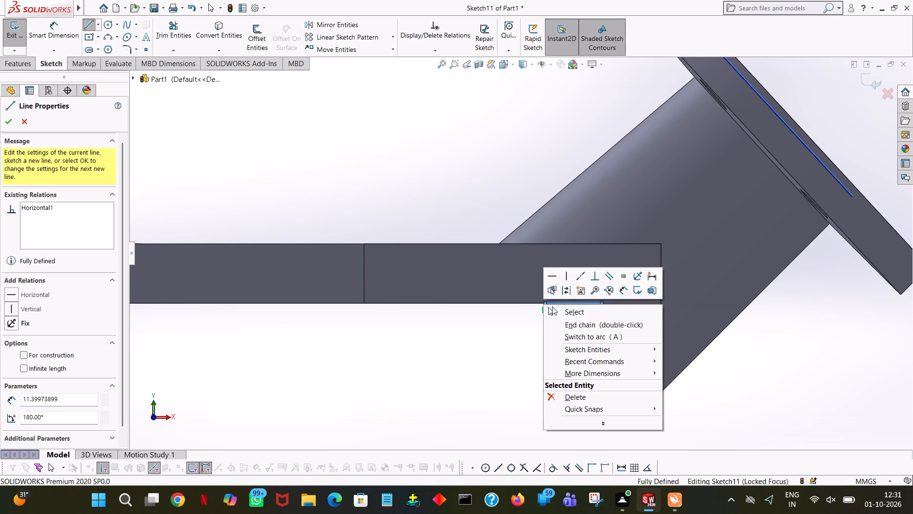
click(553, 307)
click(403, 144)
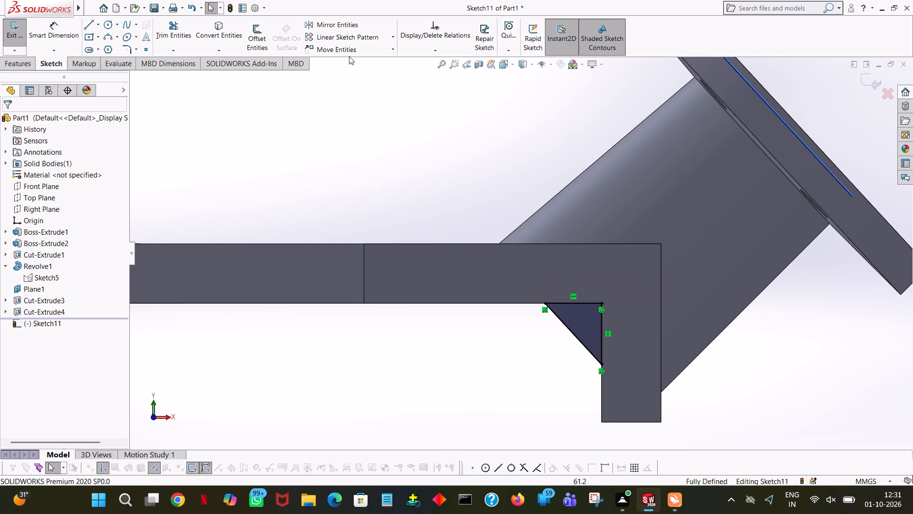
click(13, 40)
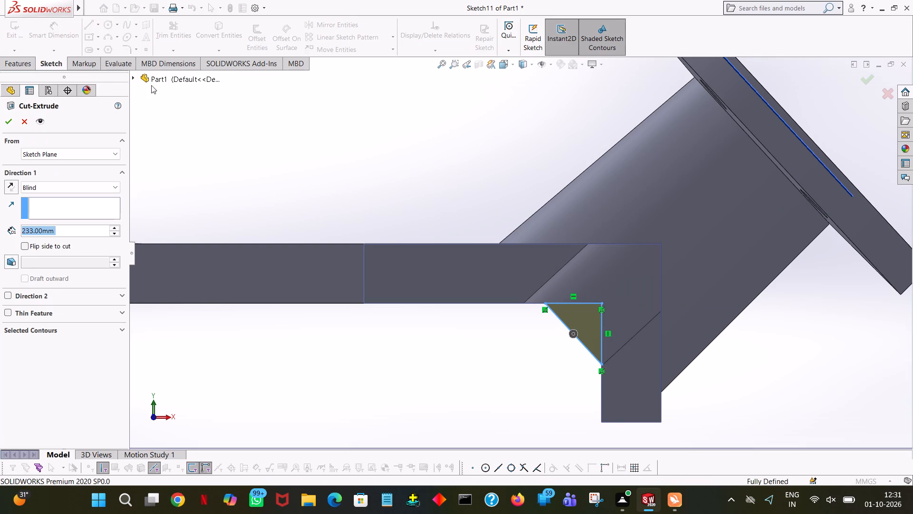
Make a Blind Extruded Cut of the triangle, 233 mm deep, across the plate's inner corner to remove the leftover wedge.
middle_drag(218, 119, 305, 116)
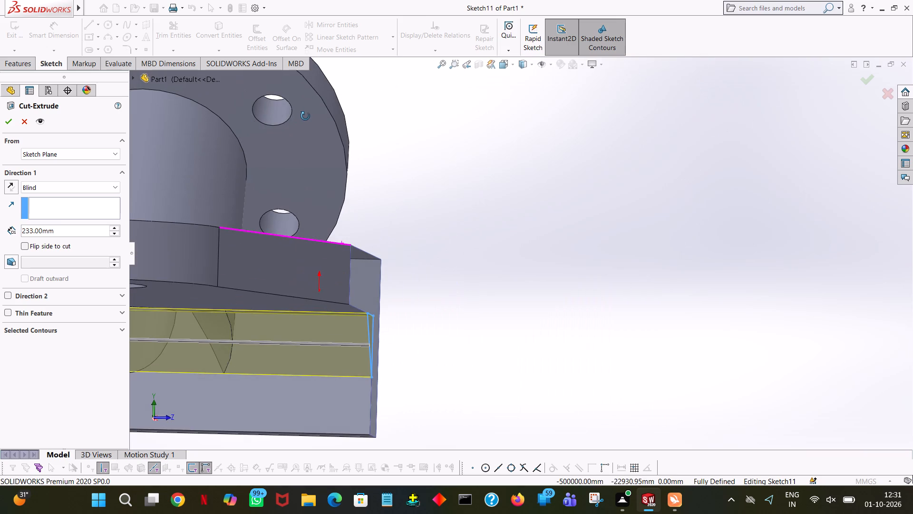
middle_drag(305, 116, 222, 114)
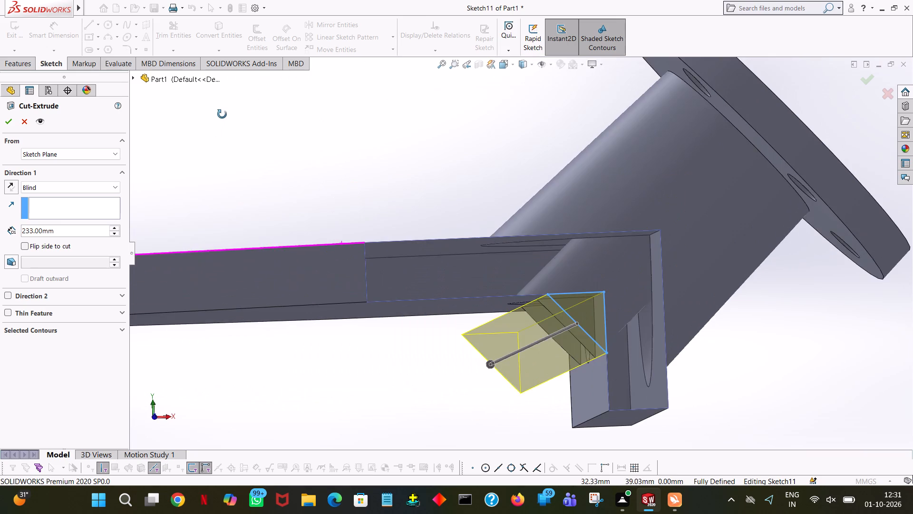
middle_drag(222, 114, 223, 113)
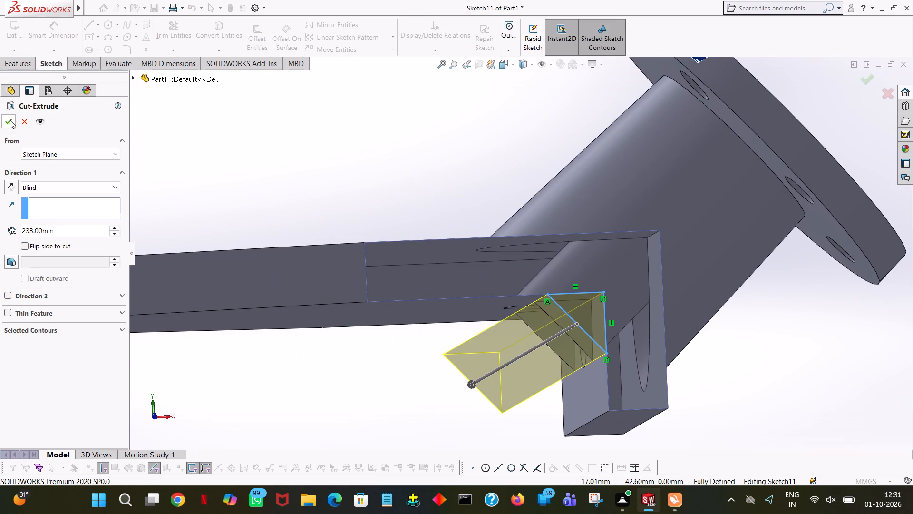
click(9, 127)
click(396, 143)
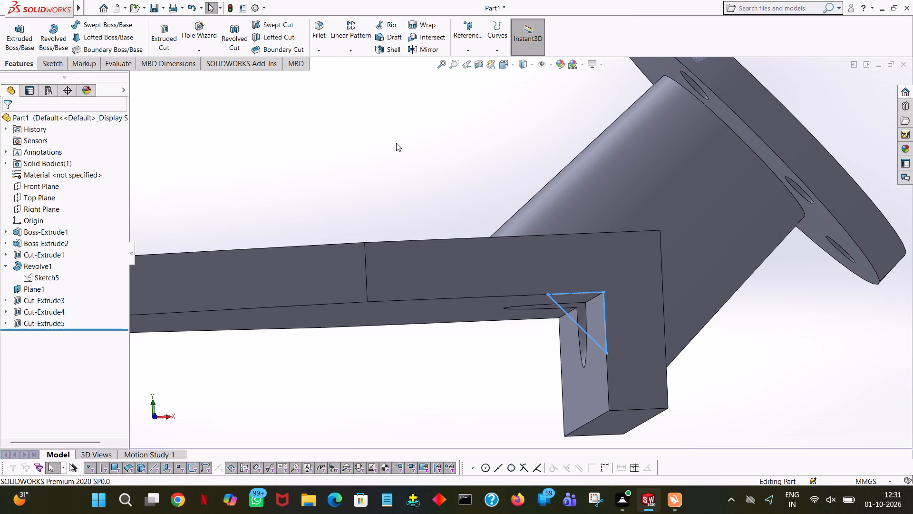
Examine the cleared inner corner, the flange holes and the whole bracket from several angles.
middle_drag(396, 143, 573, 83)
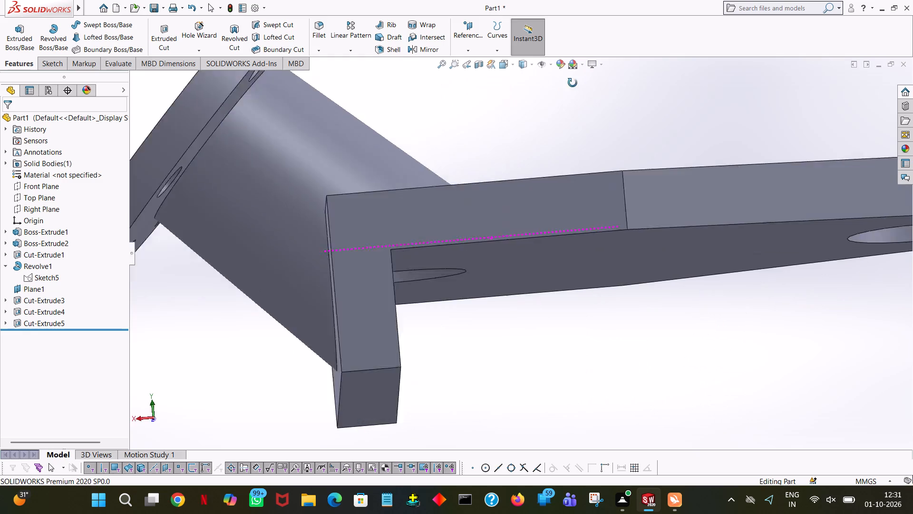
middle_drag(573, 83, 496, 70)
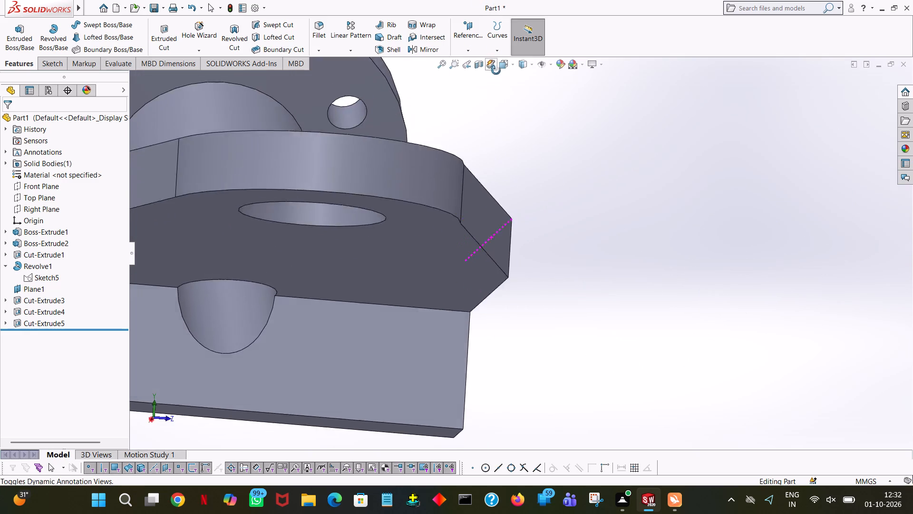
middle_drag(496, 70, 423, 197)
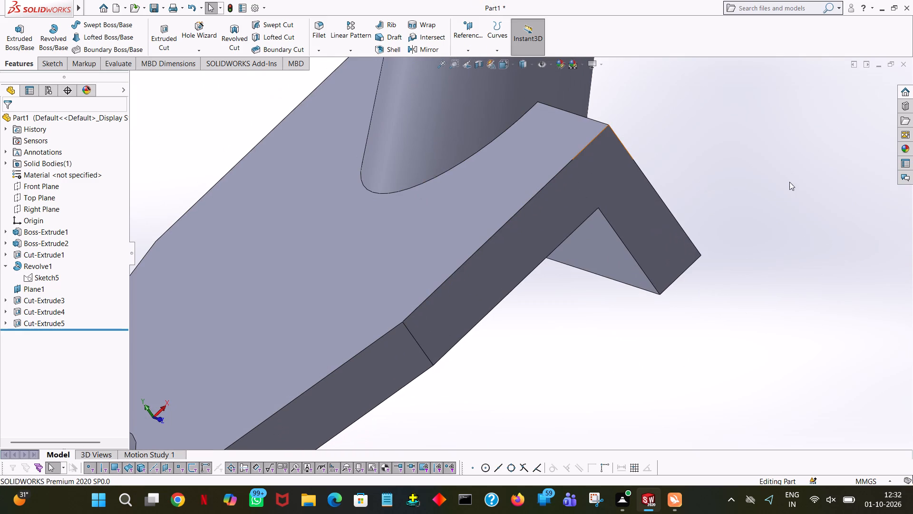
click(789, 182)
ctrl+scroll(794, 184, down, 4)
ctrl+scroll(794, 184, up, 9)
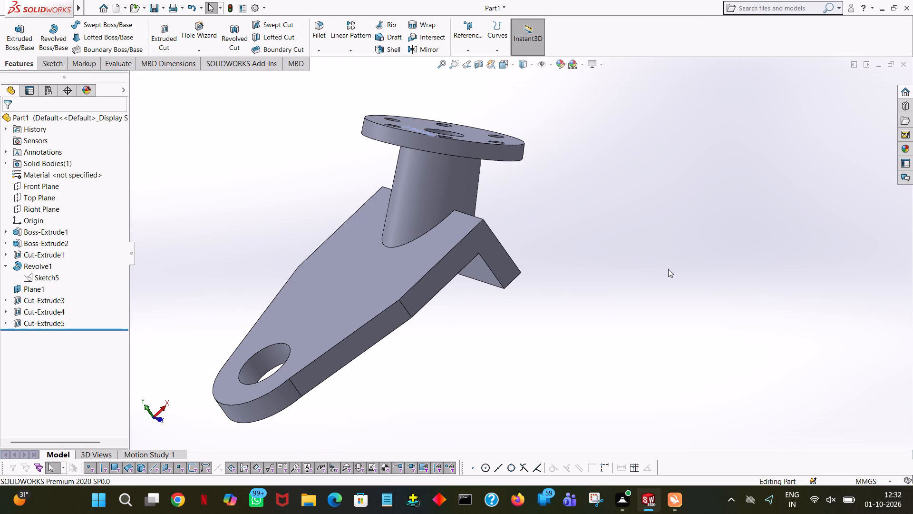
middle_drag(735, 247, 738, 245)
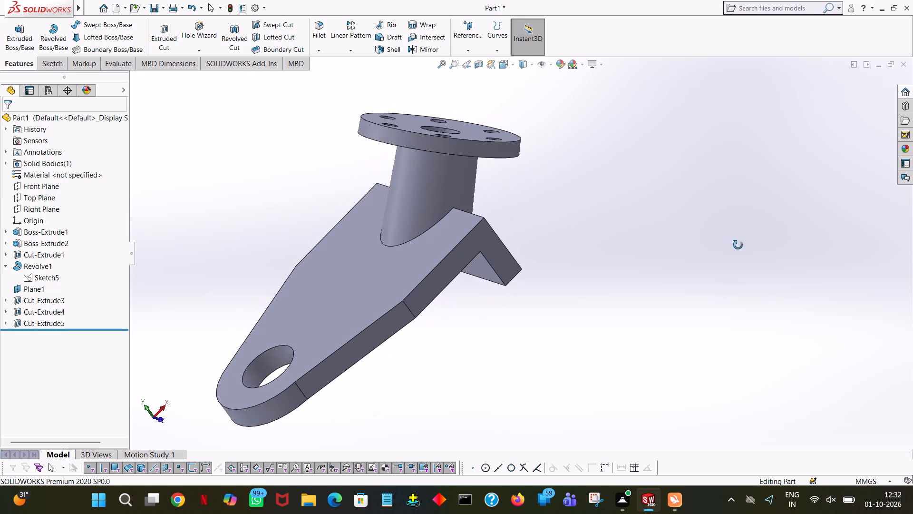
middle_drag(738, 245, 743, 226)
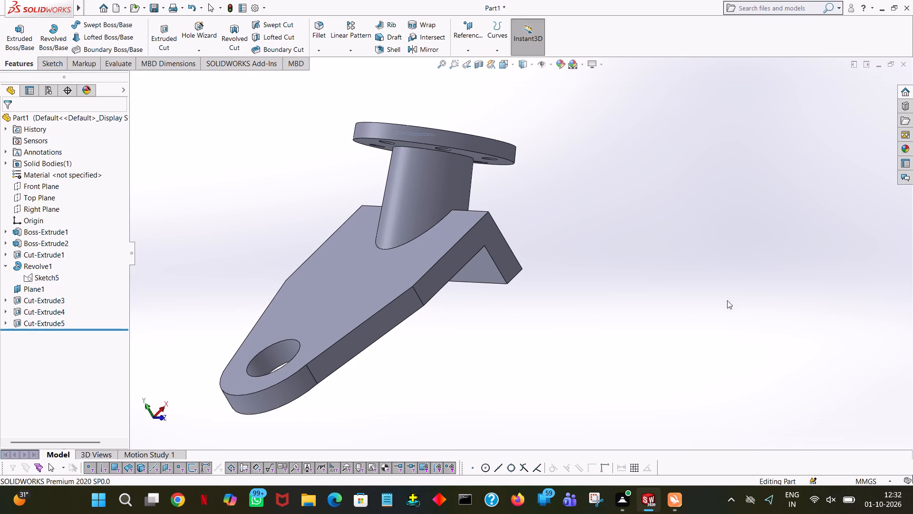
middle_drag(718, 328, 609, 229)
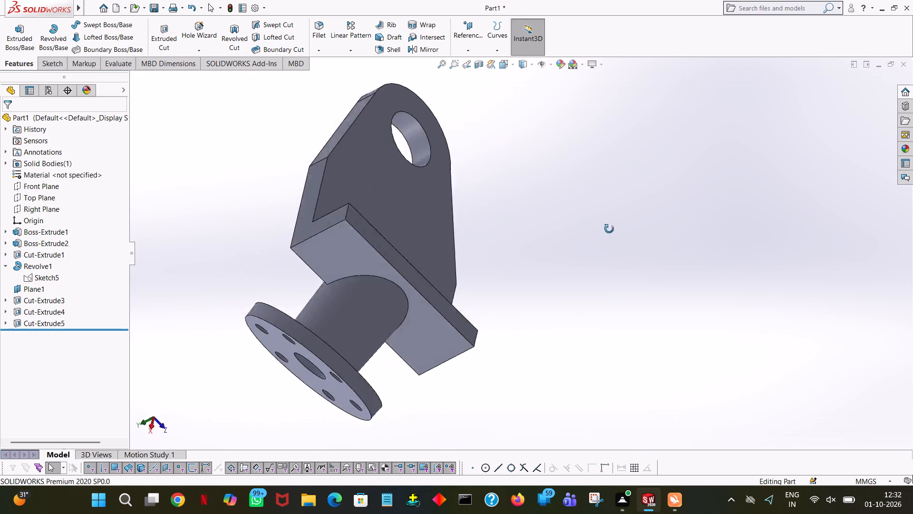
middle_drag(609, 229, 710, 359)
middle_drag(644, 205, 725, 451)
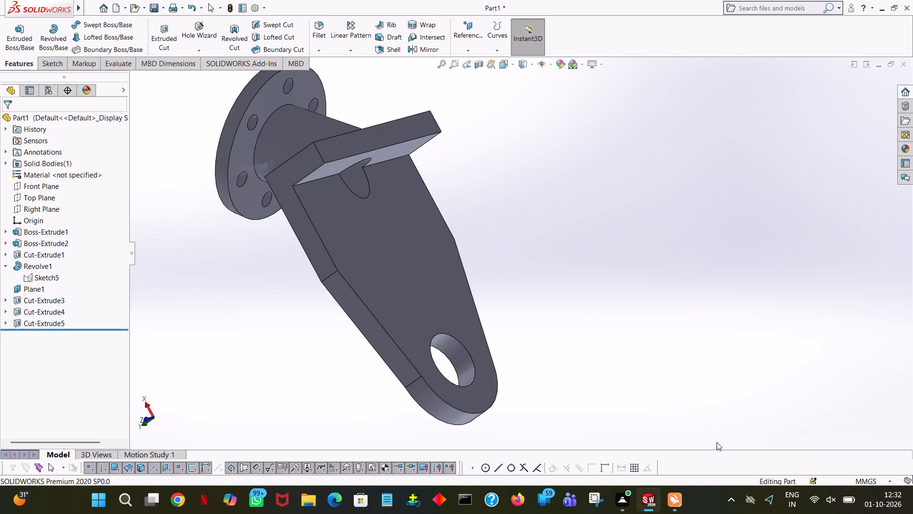
middle_drag(563, 324, 657, 408)
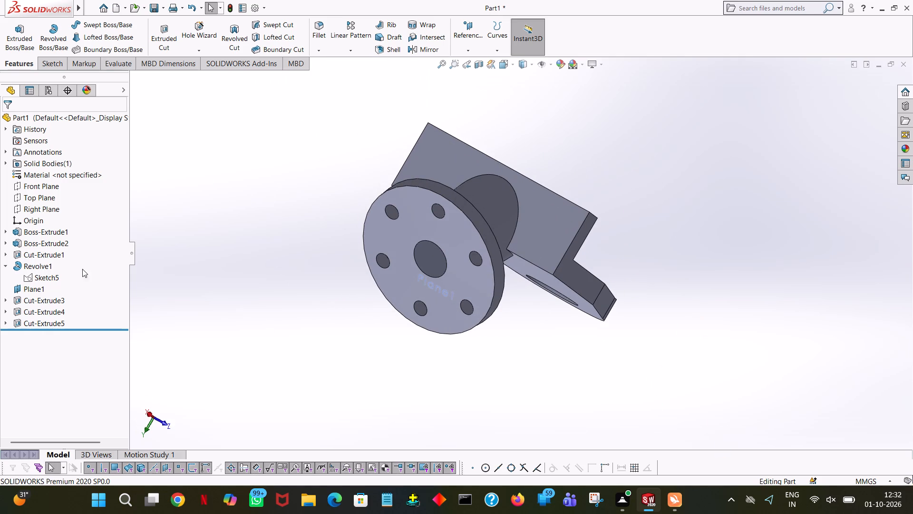
Hide the reference plane Plane1.
click(27, 287)
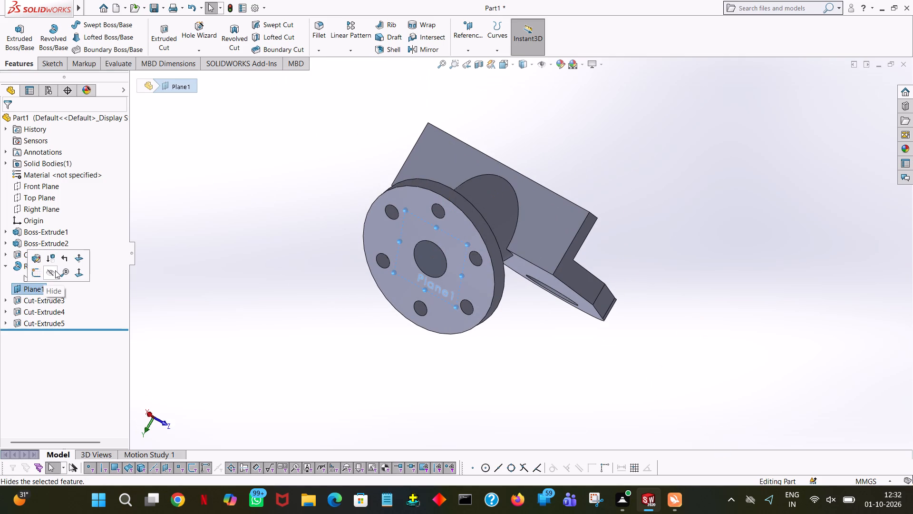
click(55, 270)
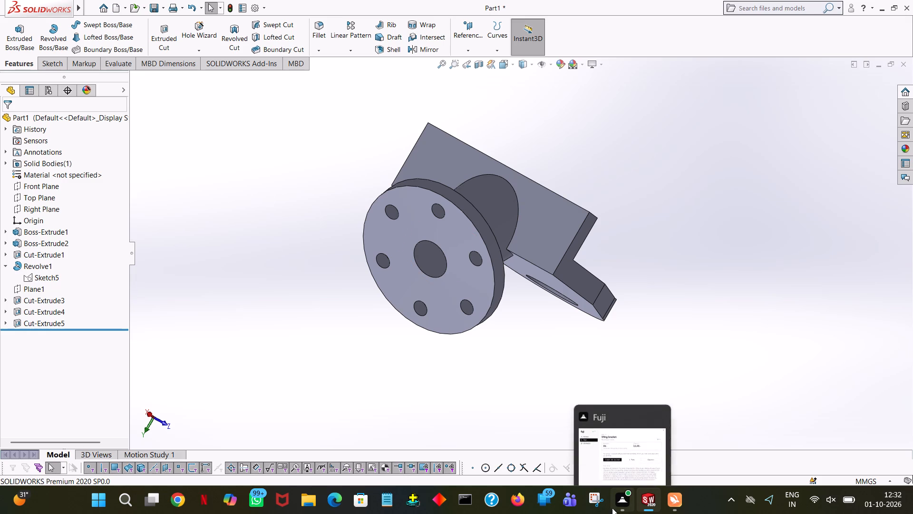
Close the other application running in the background beside SOLIDWORKS.
right_click(684, 511)
click(683, 472)
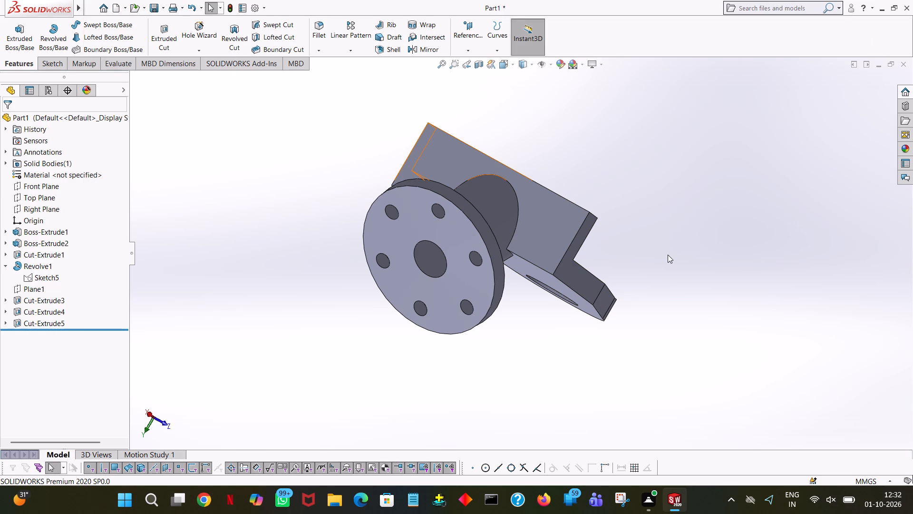
Apply the standard dark grey colour to the underside face of the eye plate only.
middle_drag(686, 254, 912, 188)
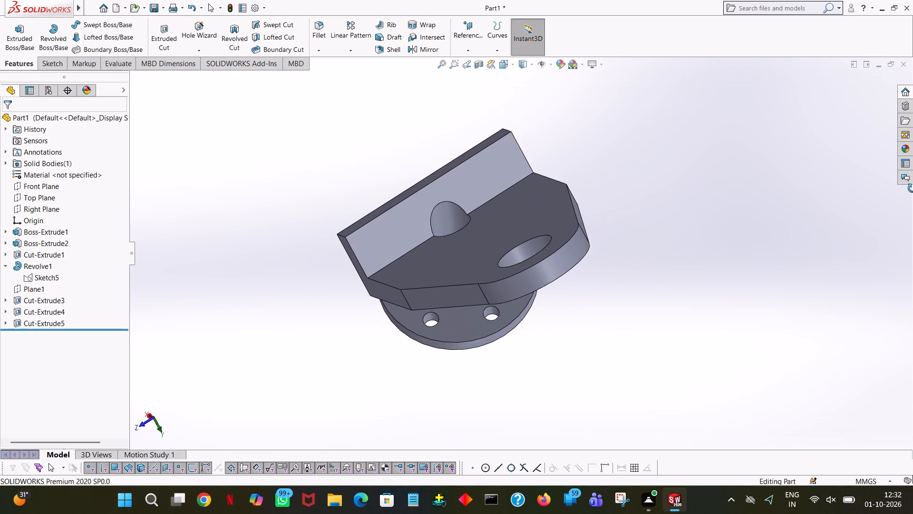
middle_drag(912, 188, 912, 187)
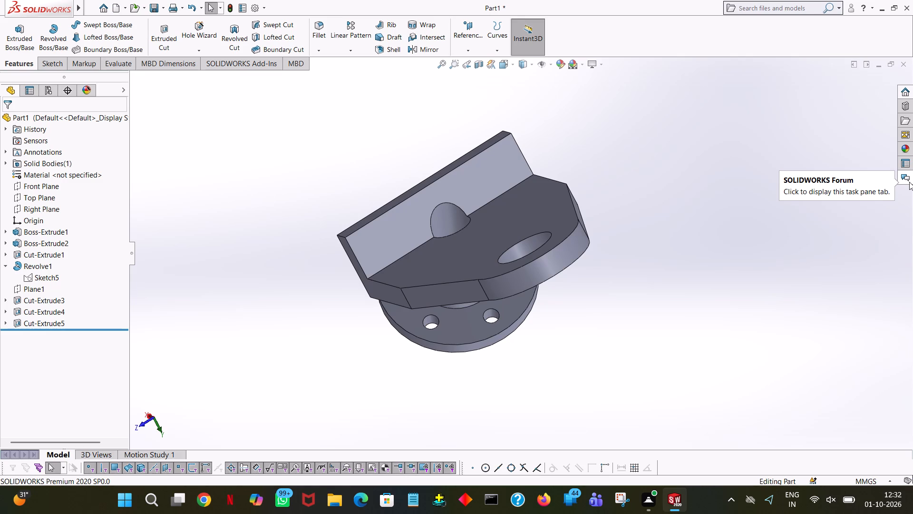
click(543, 205)
click(645, 165)
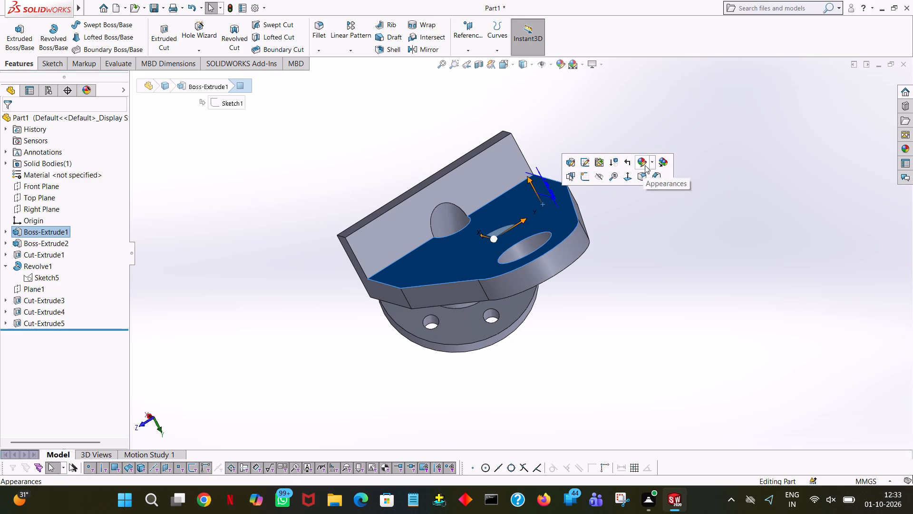
click(642, 186)
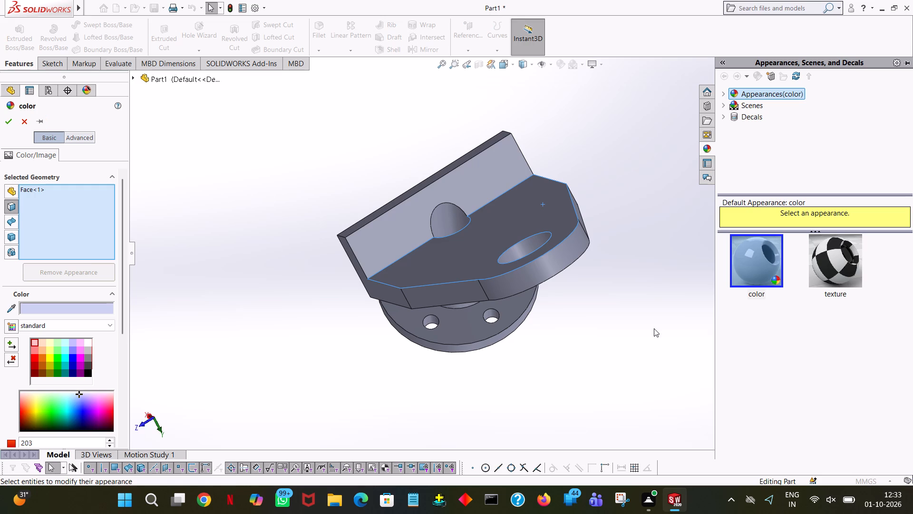
click(89, 366)
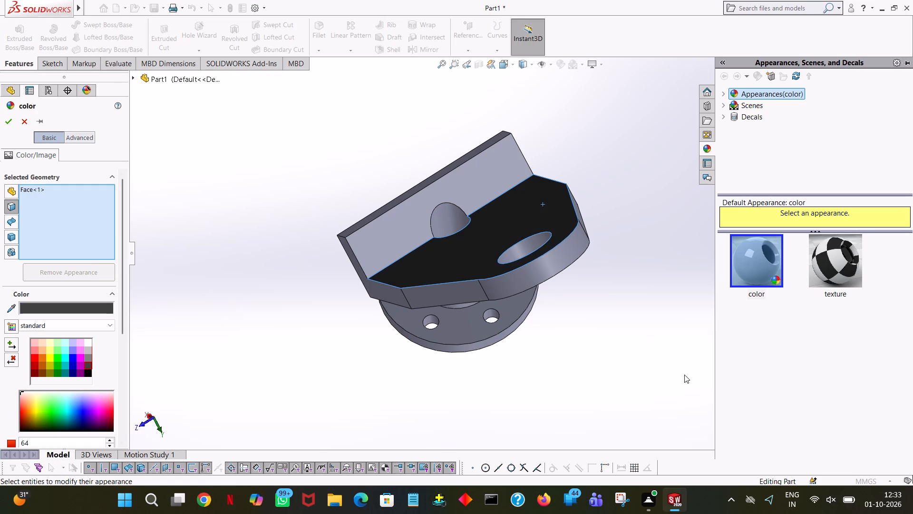
middle_drag(678, 375, 608, 62)
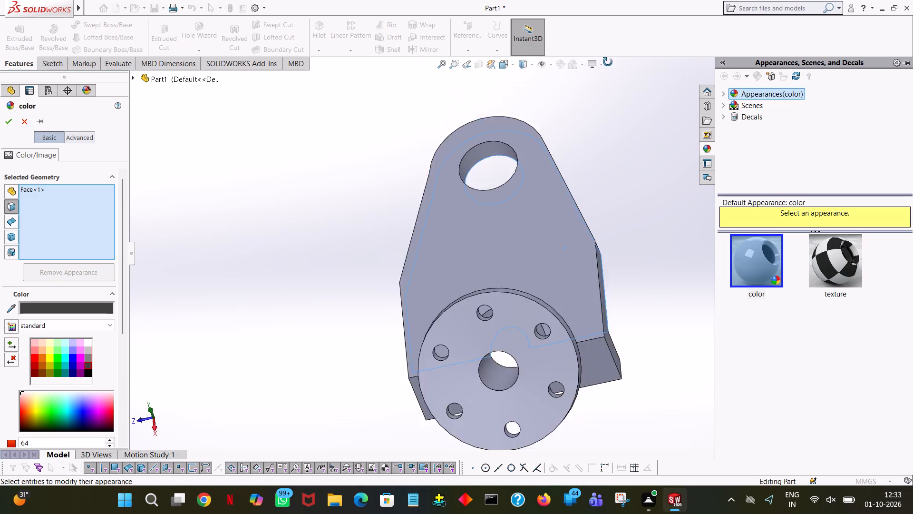
middle_drag(608, 62, 596, 35)
middle_drag(651, 290, 390, 278)
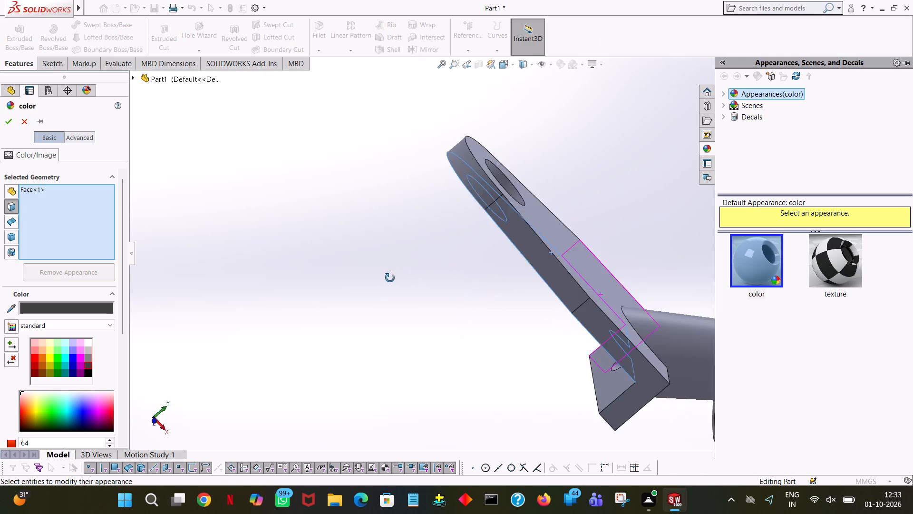
middle_drag(390, 278, 521, 352)
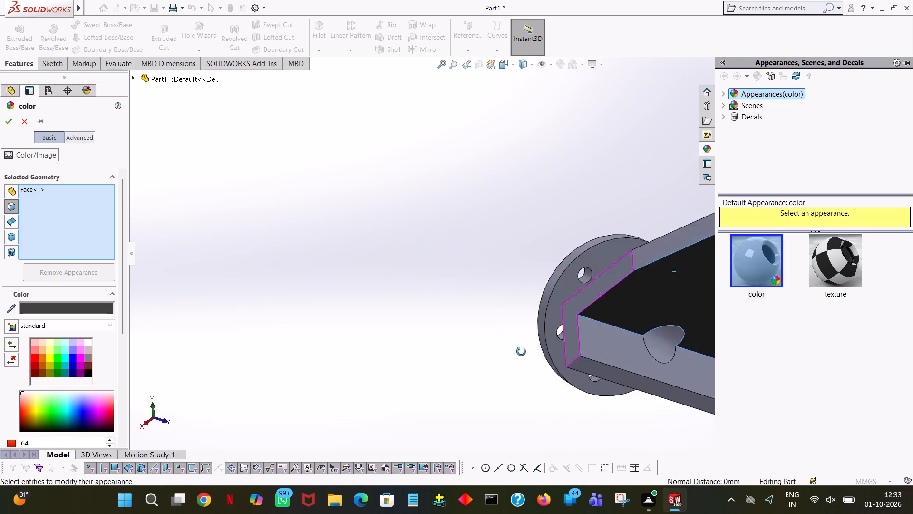
middle_drag(521, 352, 634, 347)
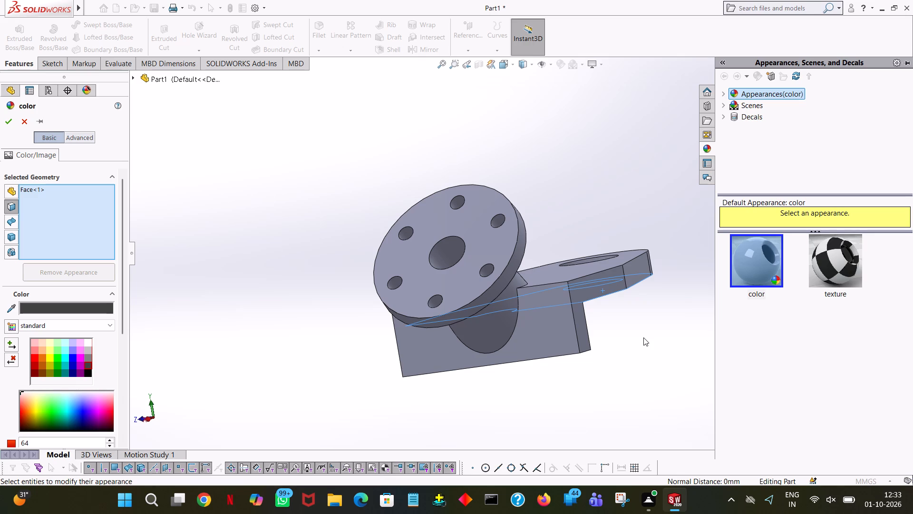
middle_drag(630, 331, 503, 264)
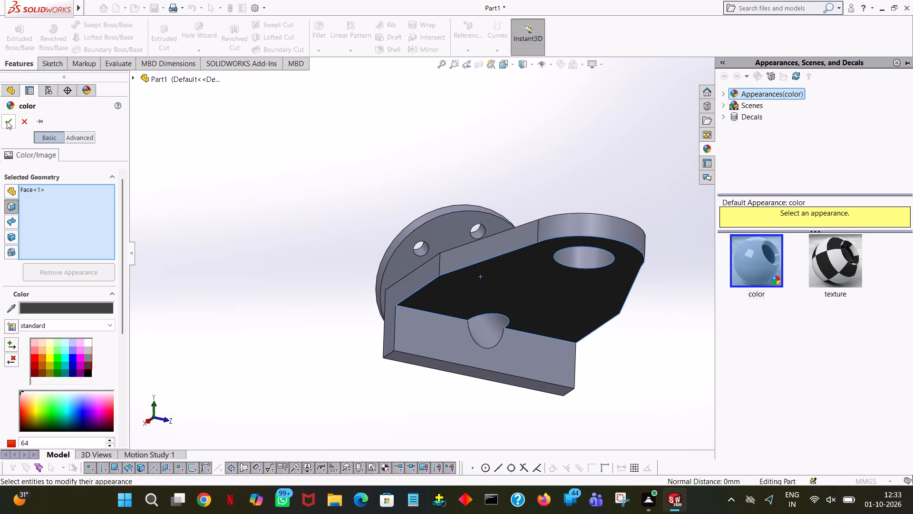
click(7, 121)
click(464, 174)
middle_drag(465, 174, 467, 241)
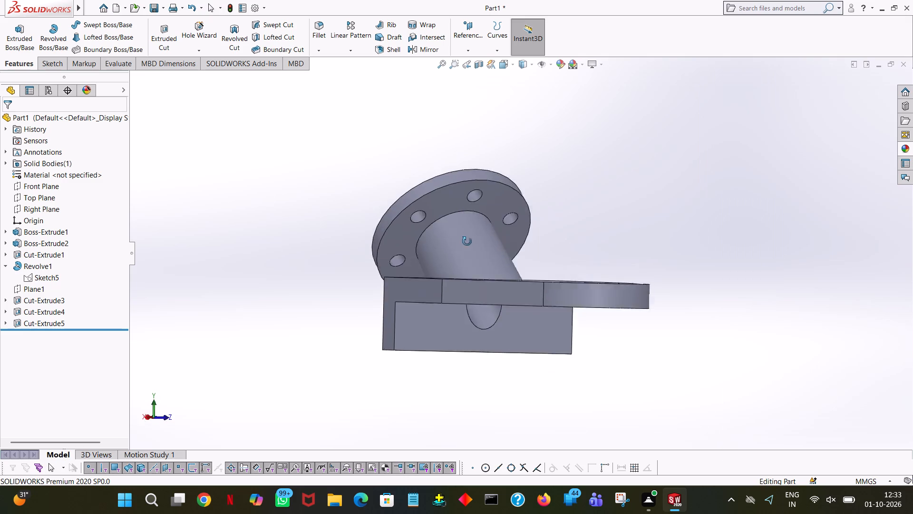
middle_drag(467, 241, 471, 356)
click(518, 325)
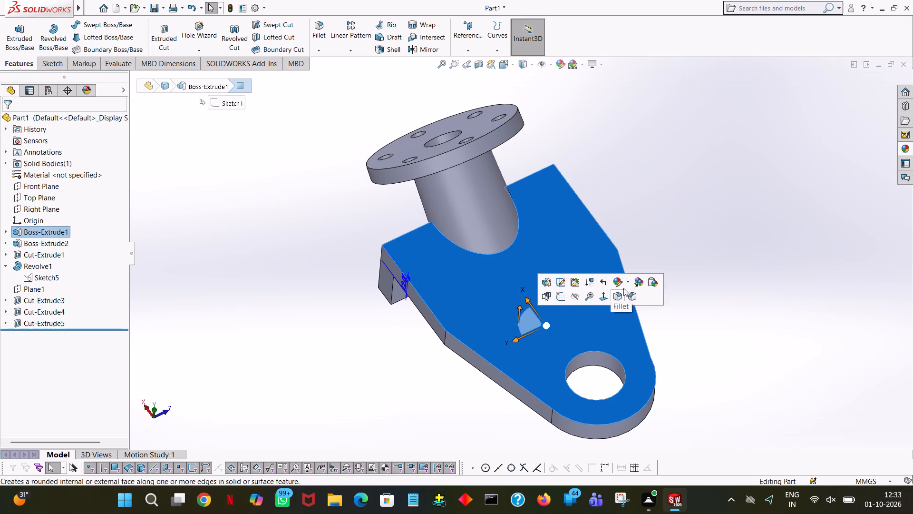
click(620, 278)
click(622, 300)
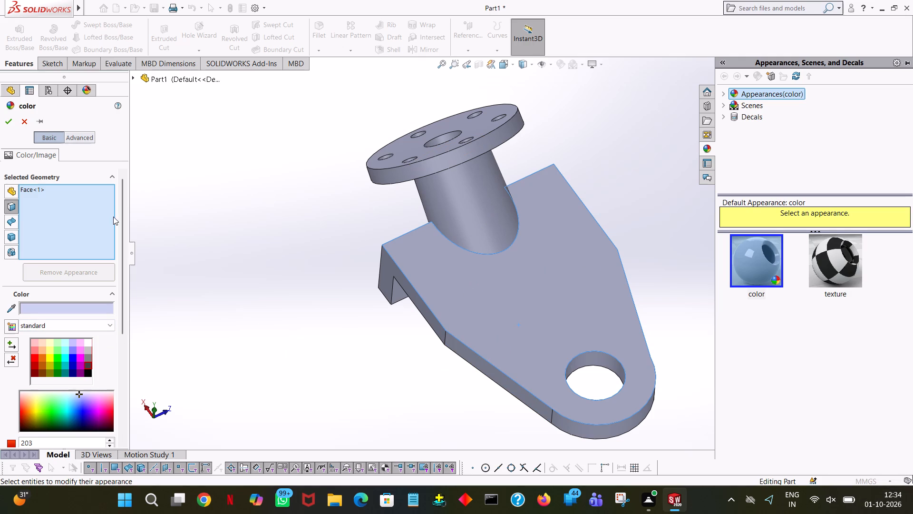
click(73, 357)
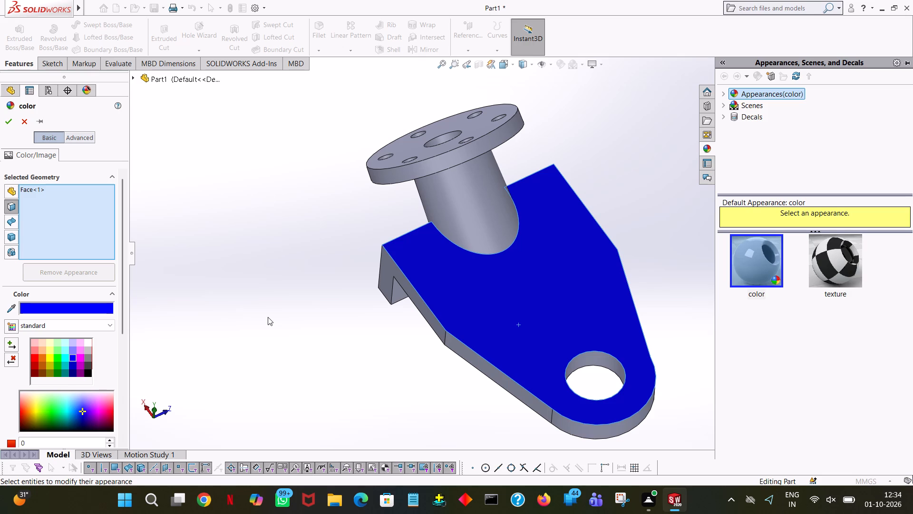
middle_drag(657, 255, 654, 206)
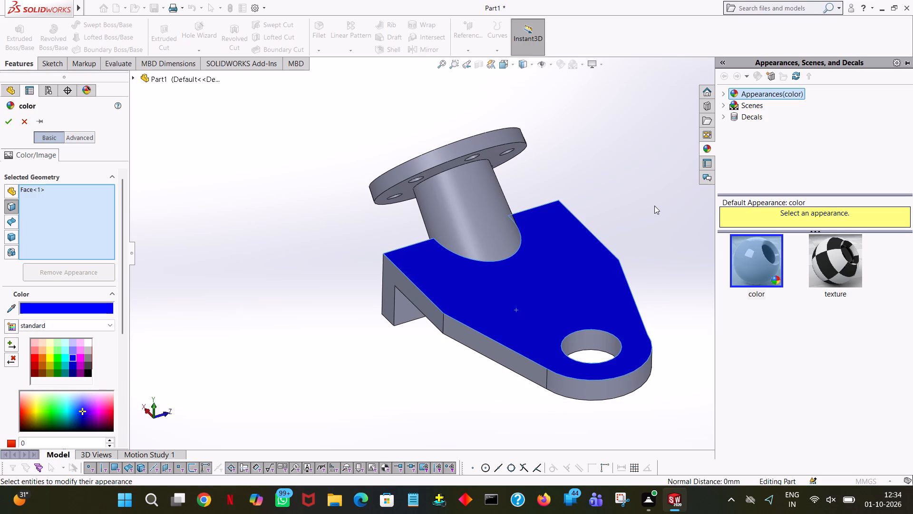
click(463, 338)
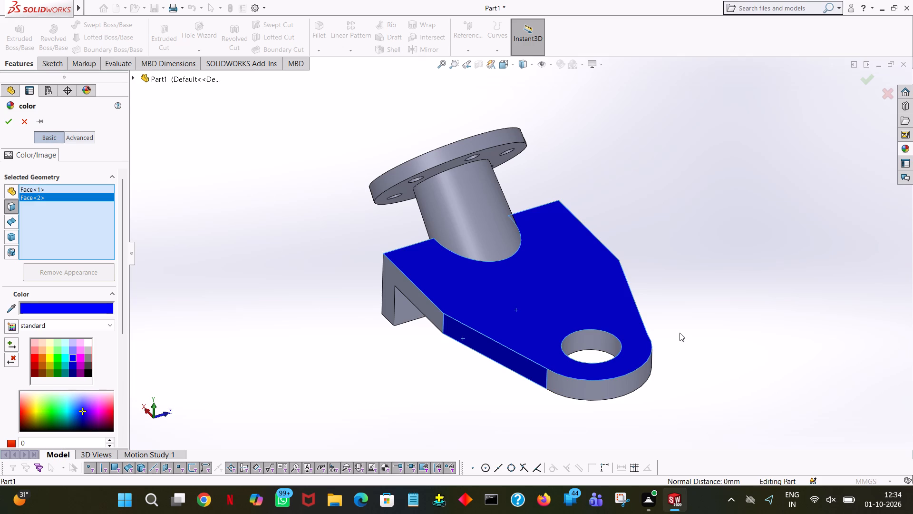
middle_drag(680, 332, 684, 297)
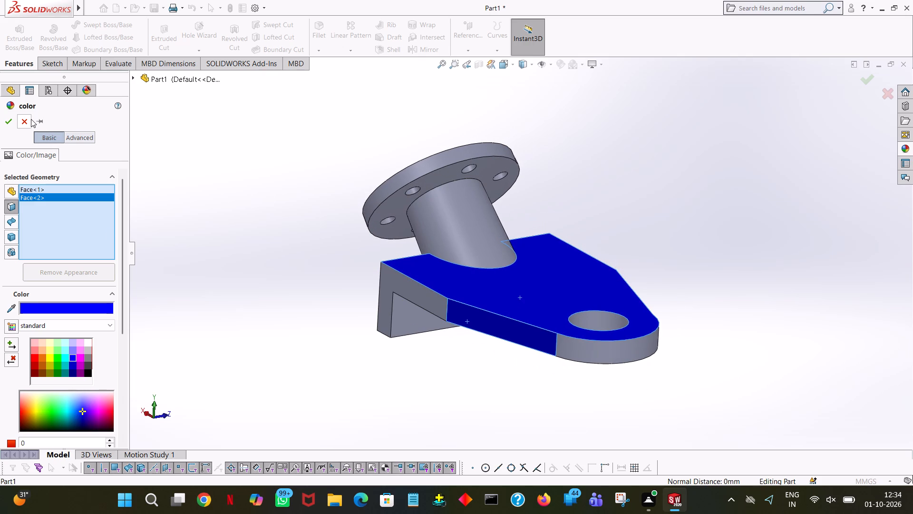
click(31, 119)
Apply the standard black colour to the upper face of the eye plate only.
click(483, 271)
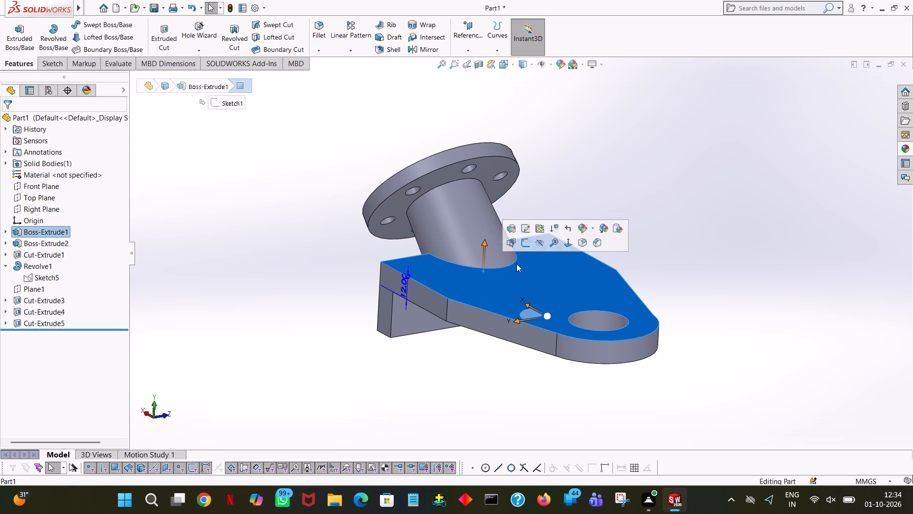
click(579, 227)
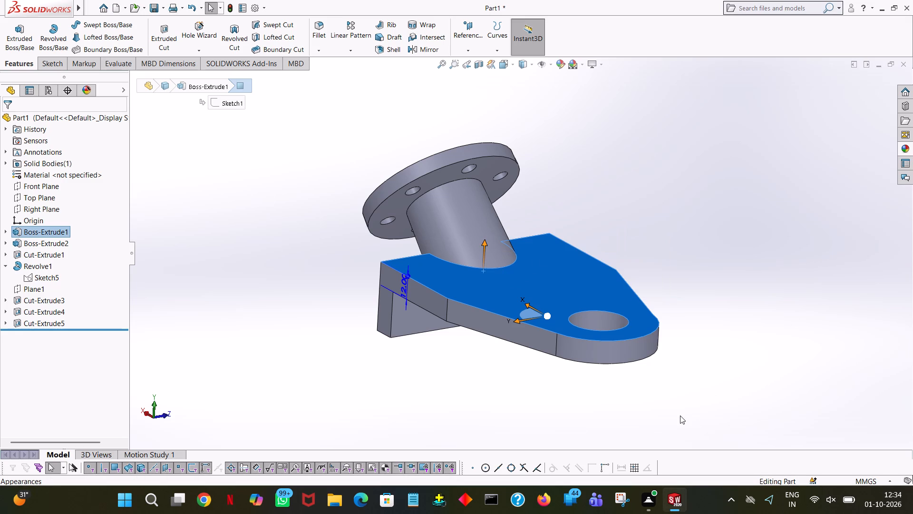
click(666, 238)
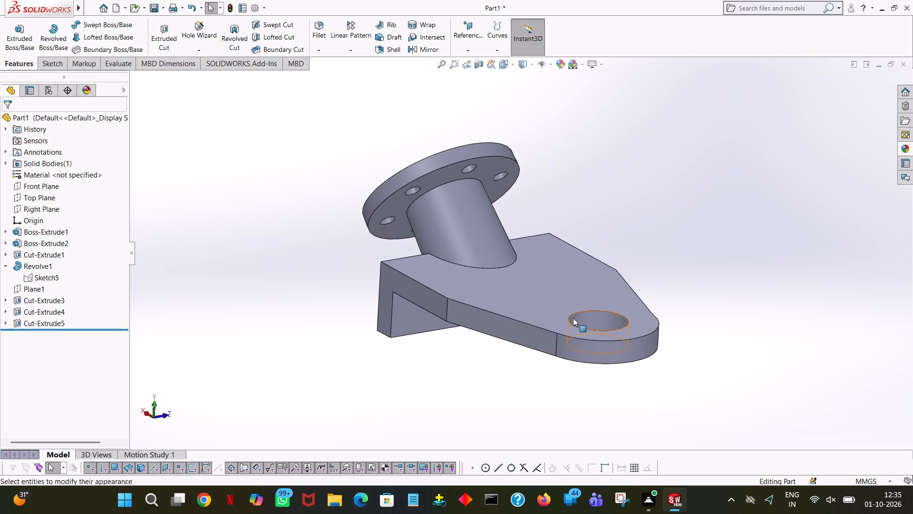
click(538, 301)
click(641, 254)
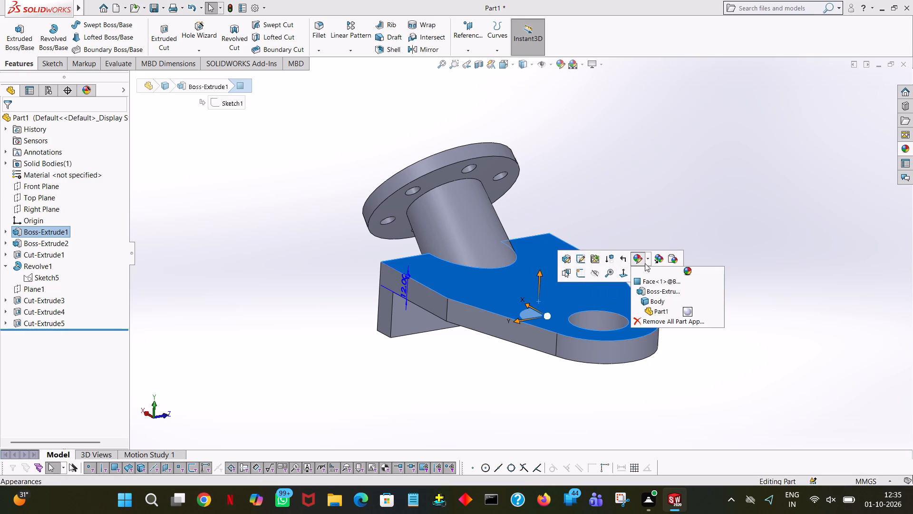
click(649, 277)
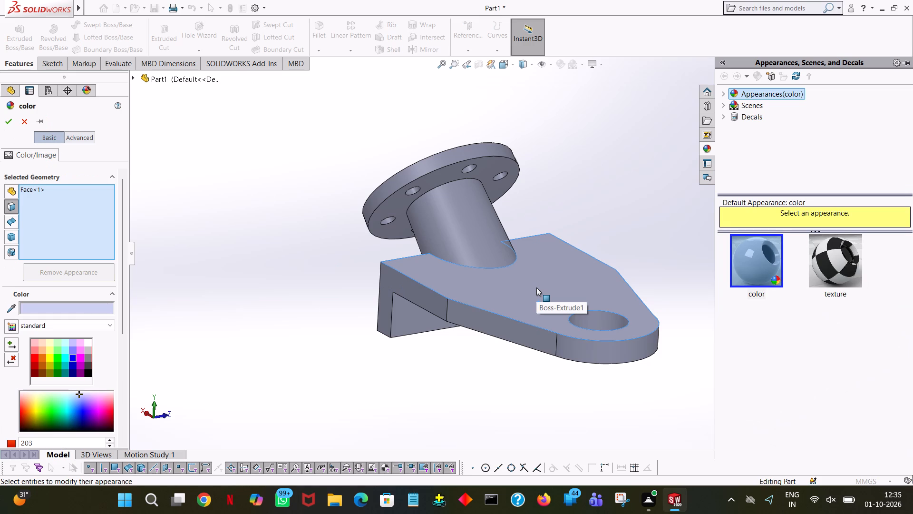
click(87, 366)
click(90, 373)
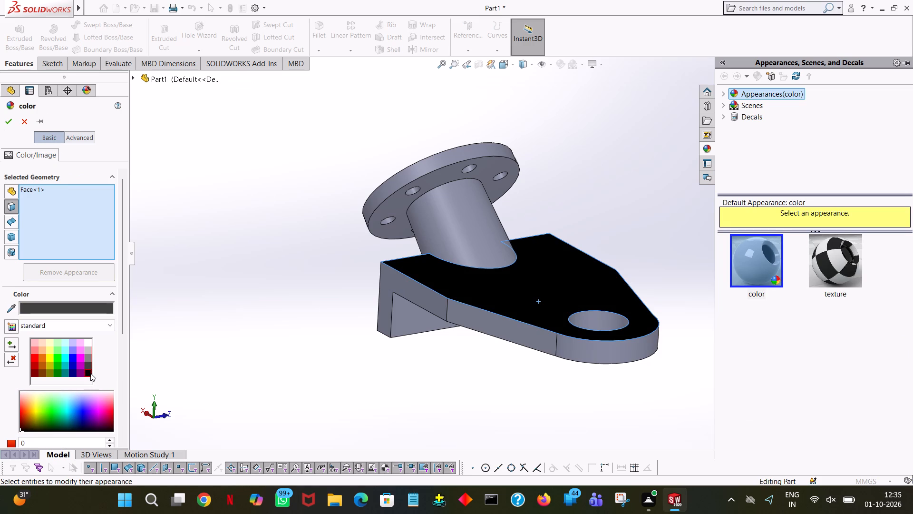
middle_drag(177, 248, 243, 324)
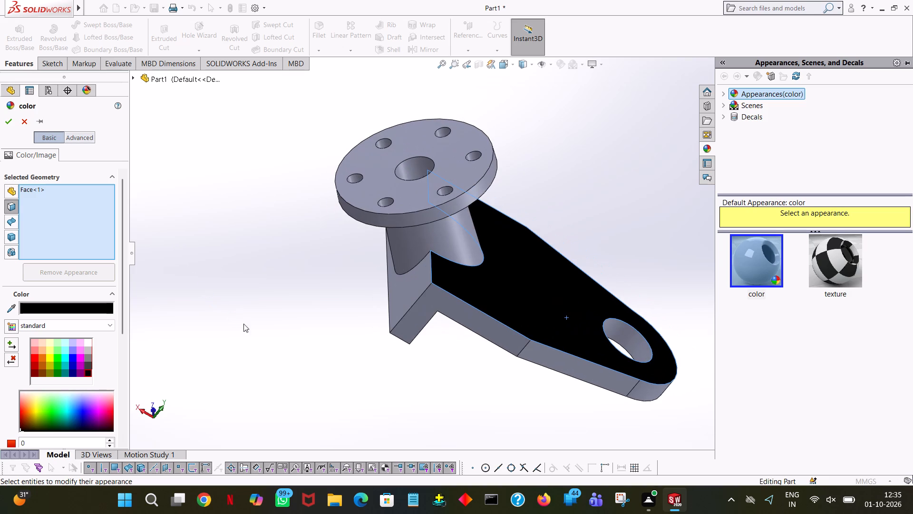
click(11, 122)
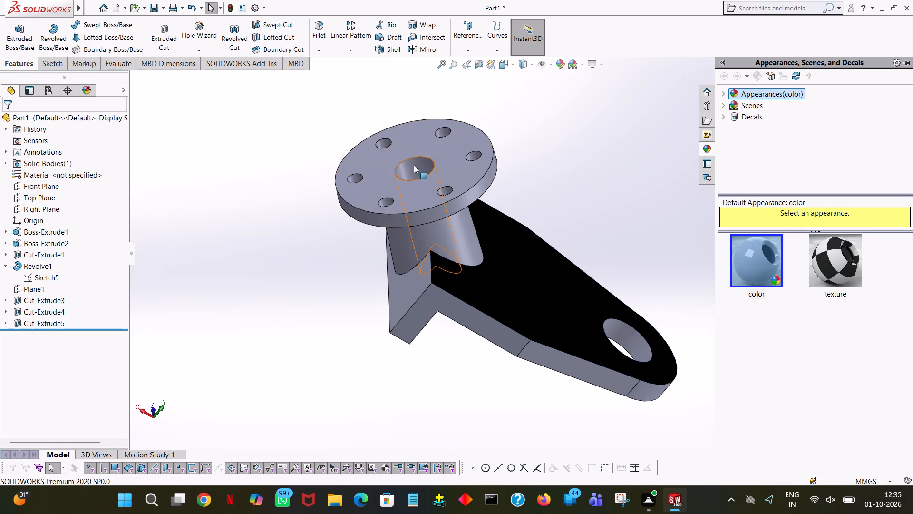
Apply the standard light orange colour to the round flange's top face only.
click(444, 153)
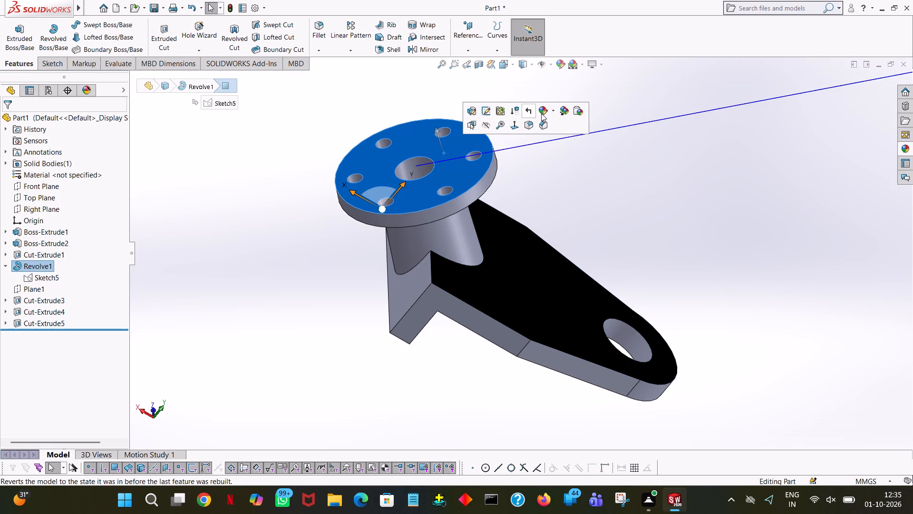
click(541, 113)
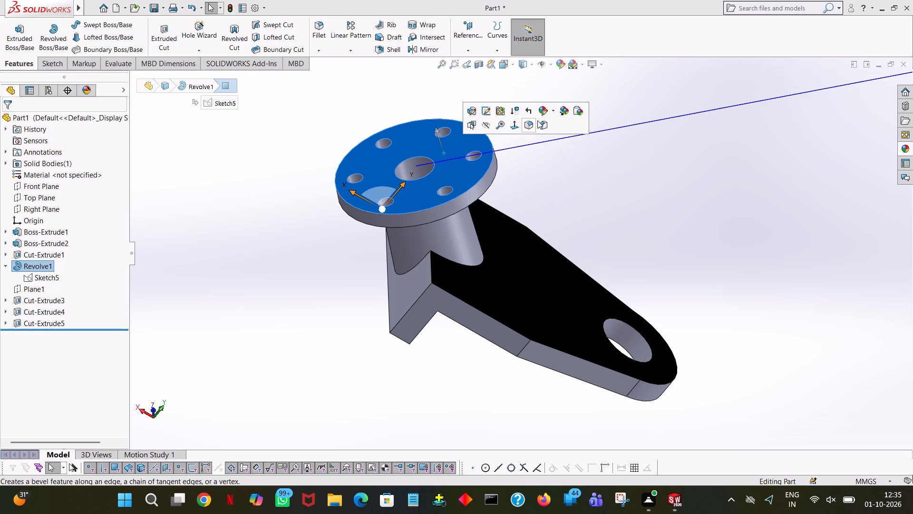
click(543, 112)
click(542, 133)
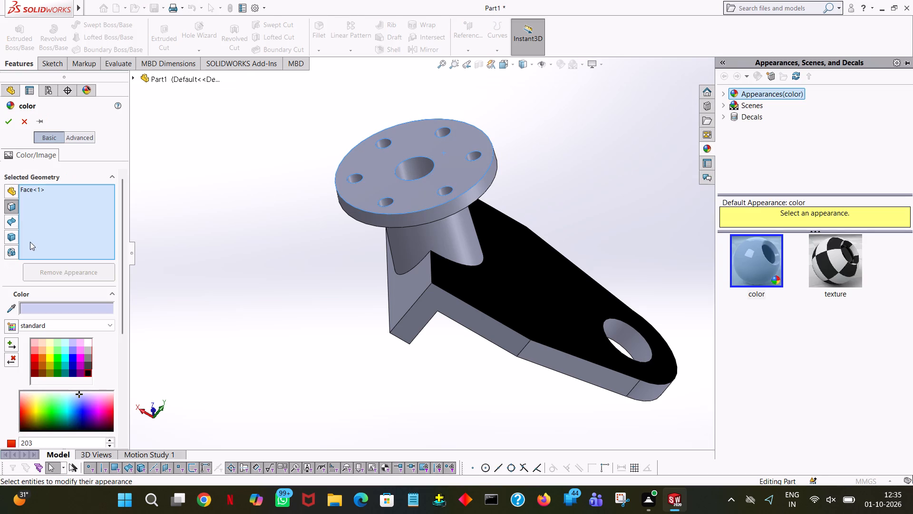
click(40, 352)
click(12, 122)
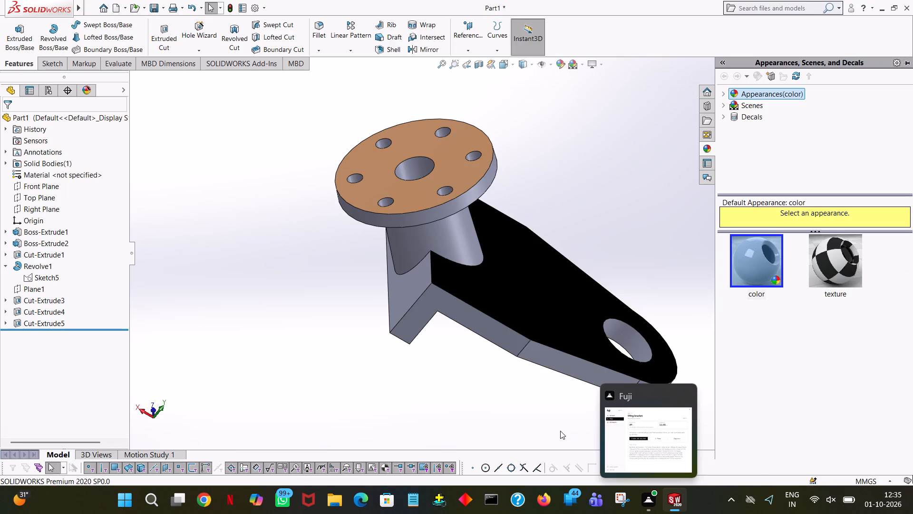
Apply the standard dark teal colour to both L-shaped end faces of the bracket.
middle_drag(560, 431, 533, 230)
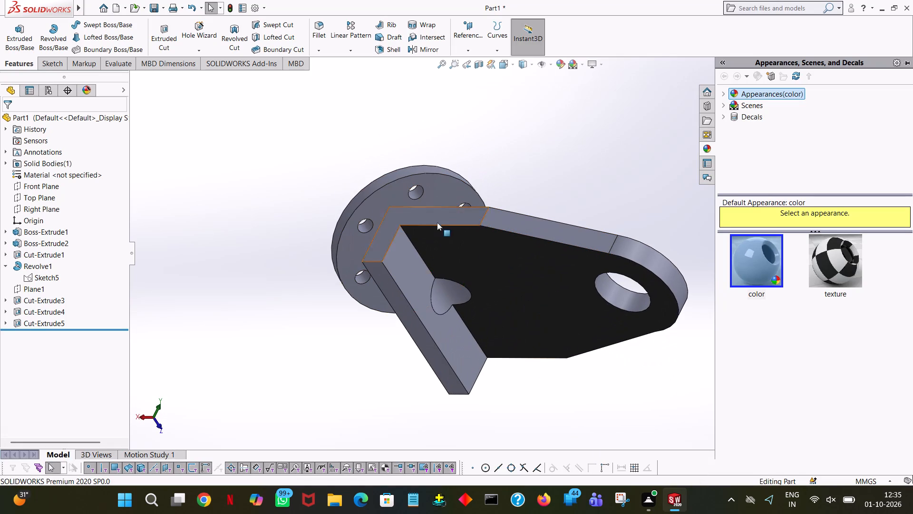
click(391, 221)
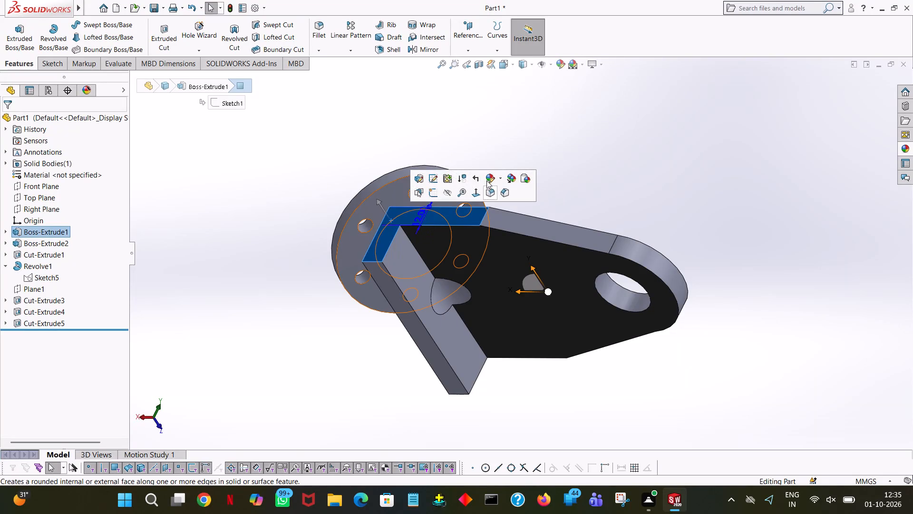
click(487, 176)
click(493, 196)
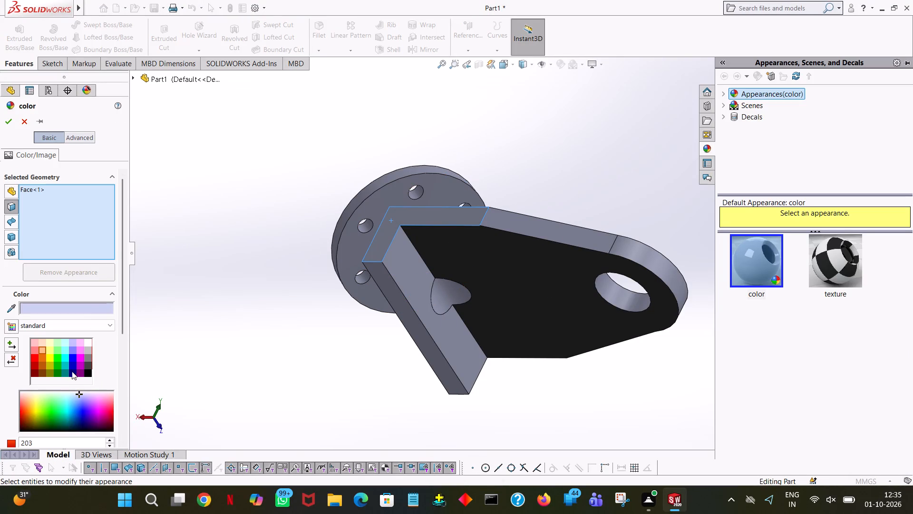
click(68, 371)
middle_drag(309, 335, 371, 374)
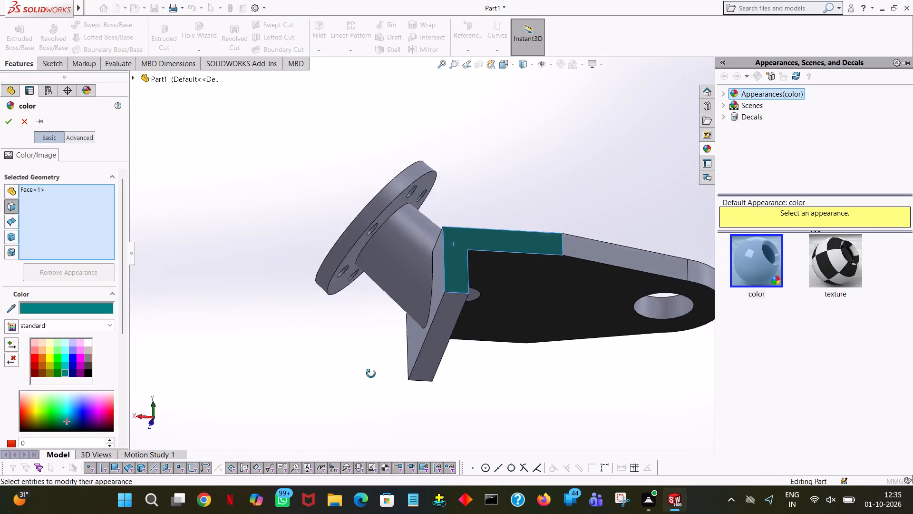
middle_drag(371, 374, 505, 328)
click(581, 293)
middle_drag(709, 311, 632, 336)
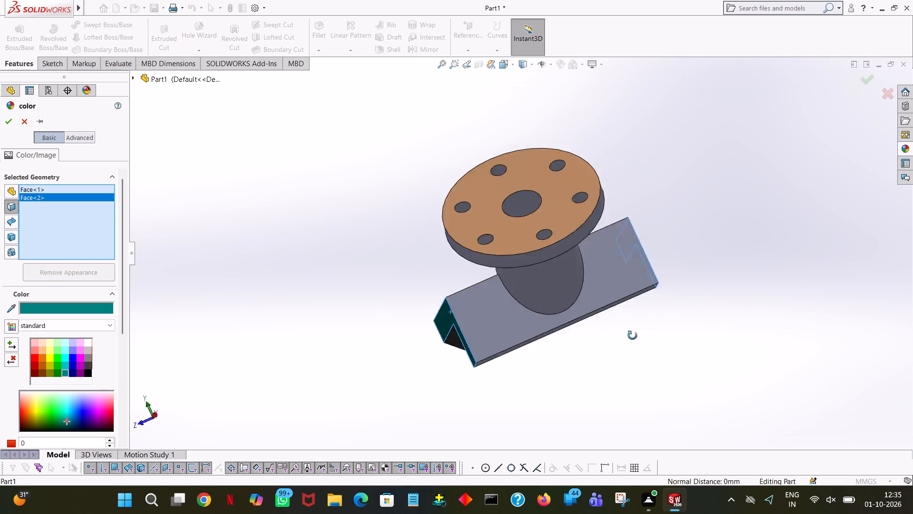
middle_drag(632, 336, 479, 367)
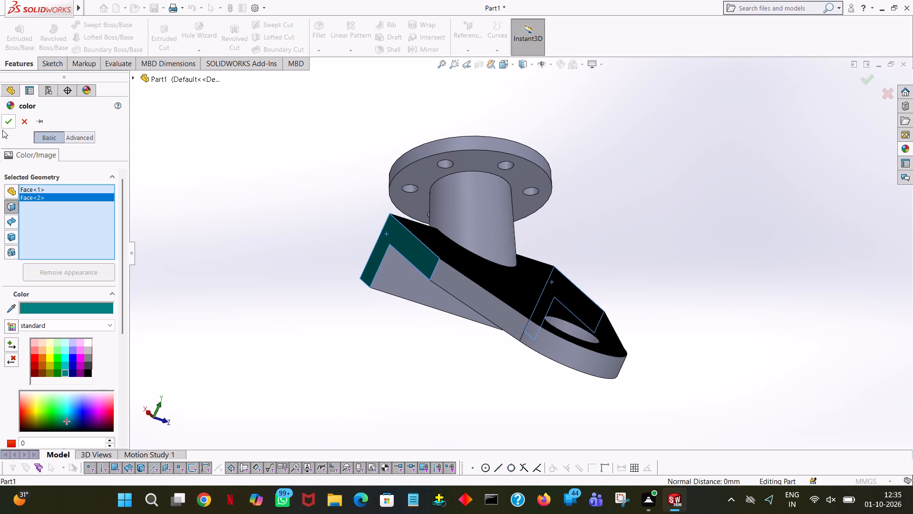
click(10, 120)
Apply the standard light orange colour to the short leg's inner face and the eye plate's rounded end face.
middle_drag(480, 325, 489, 193)
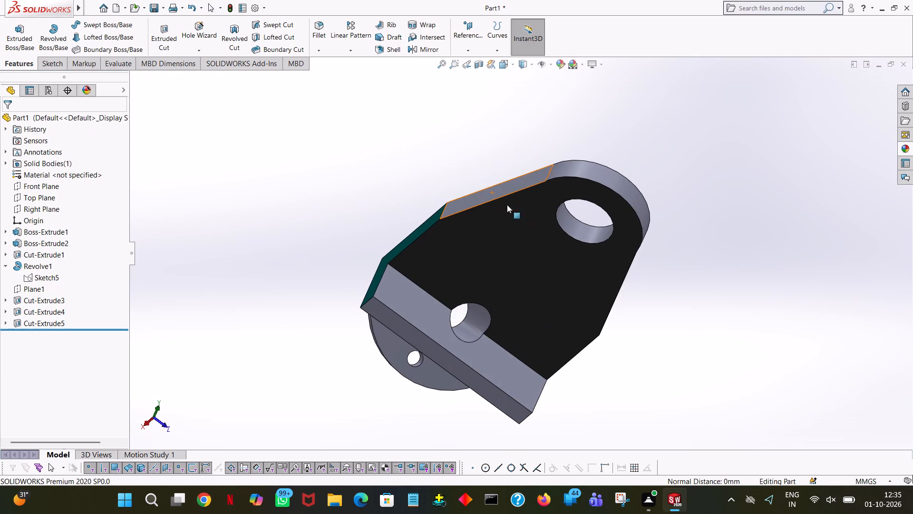
click(408, 290)
click(504, 245)
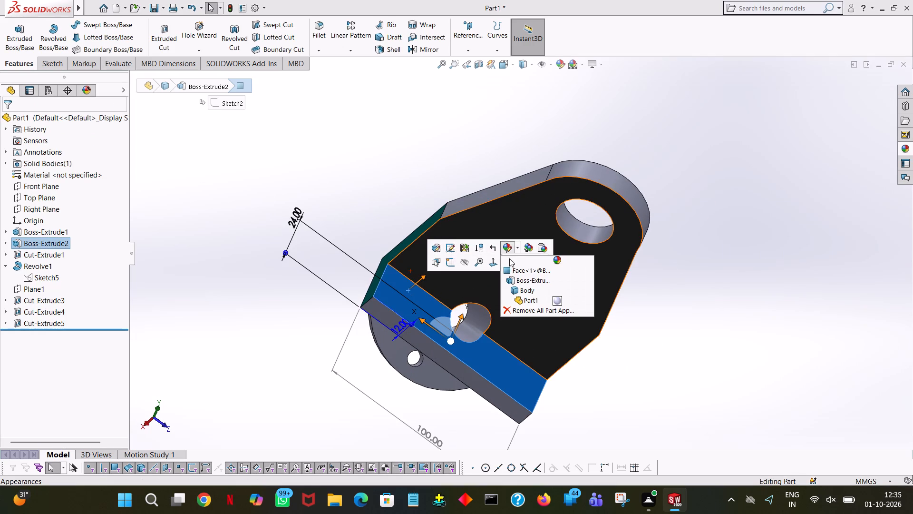
click(513, 267)
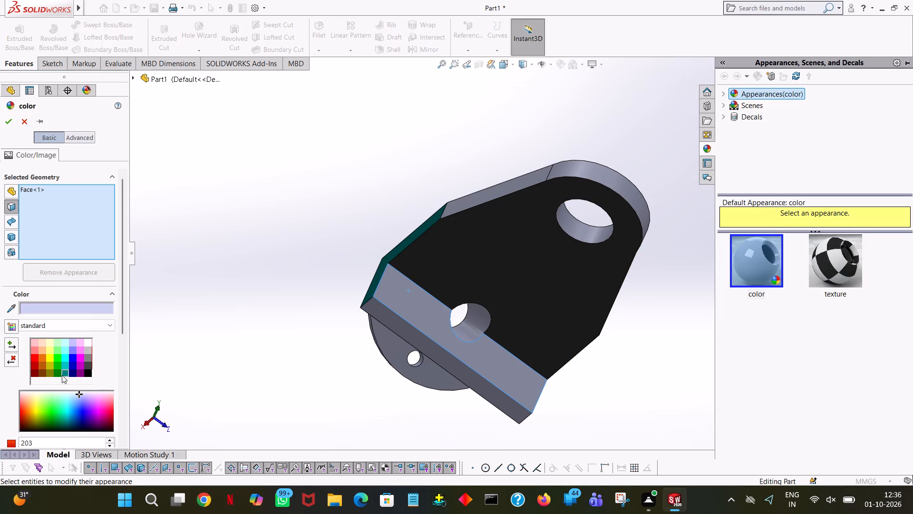
click(41, 354)
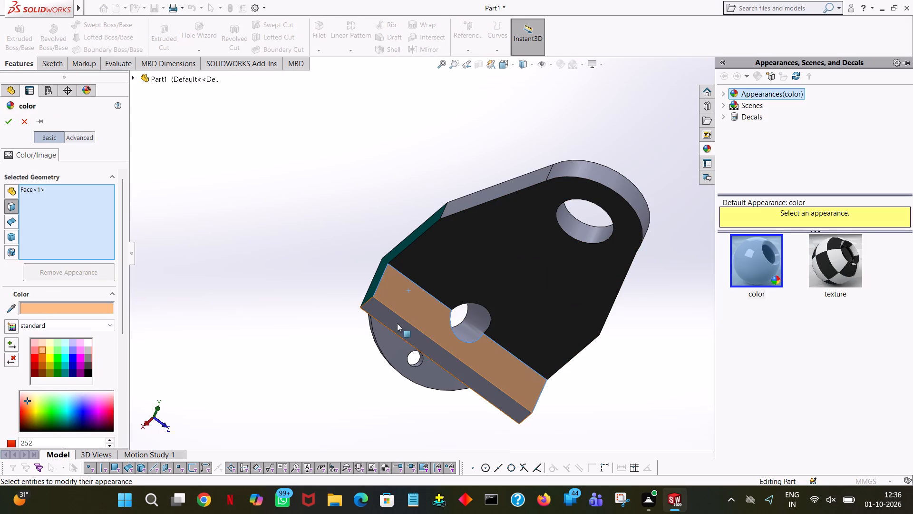
middle_drag(487, 107, 447, 191)
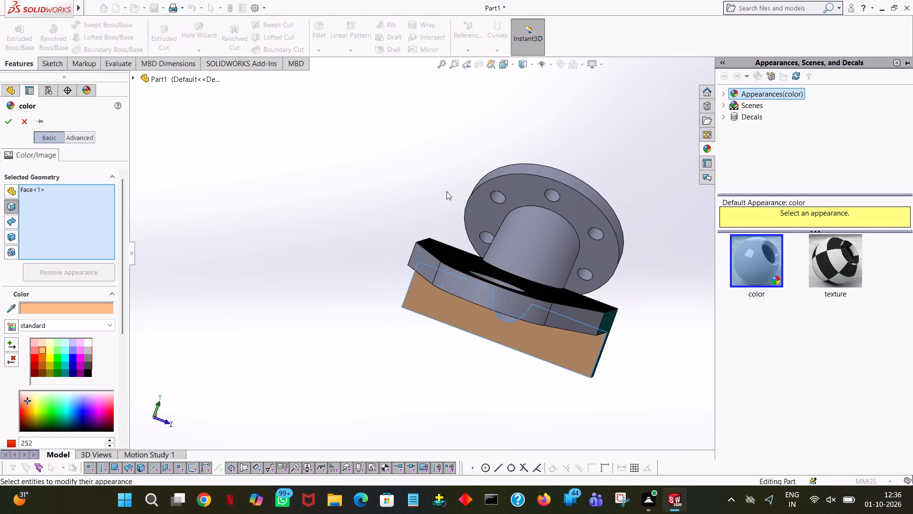
click(472, 287)
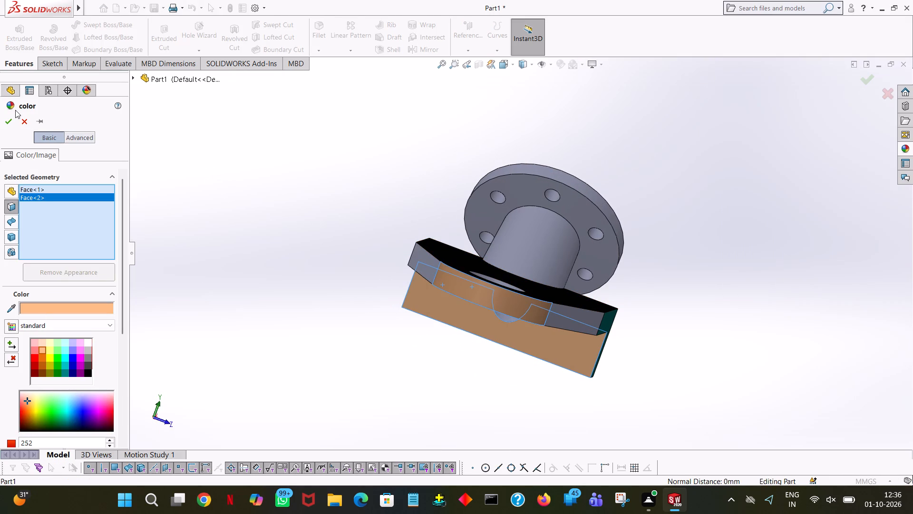
click(9, 119)
click(314, 160)
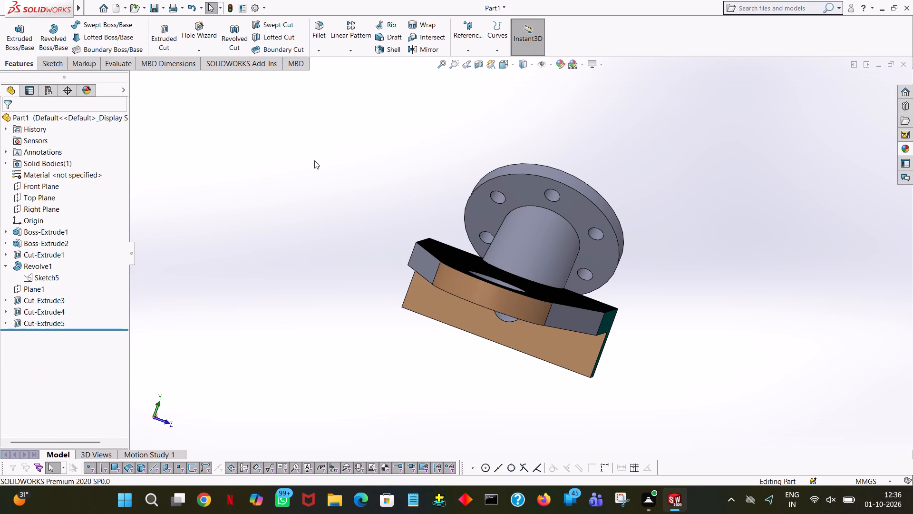
Apply the standard dark red colour to the eye plate's two tapered side faces and the short leg's outer face.
middle_drag(722, 242, 690, 198)
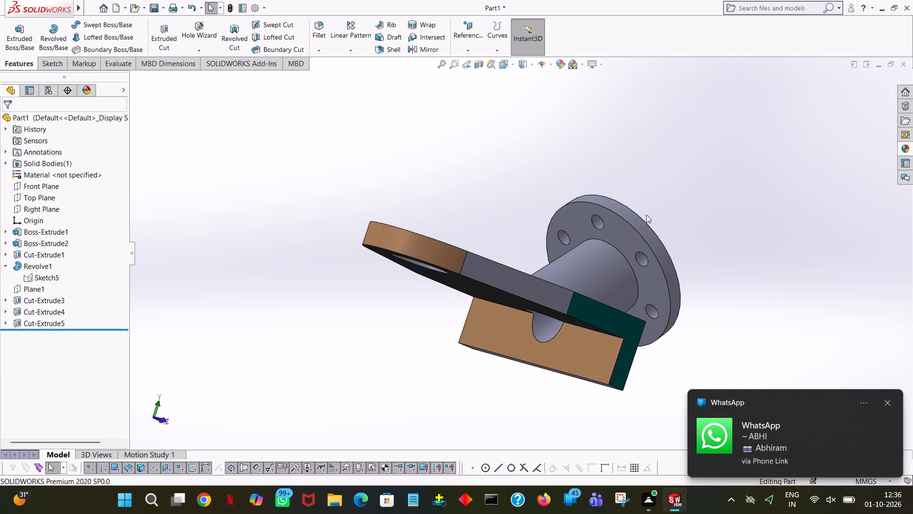
click(491, 280)
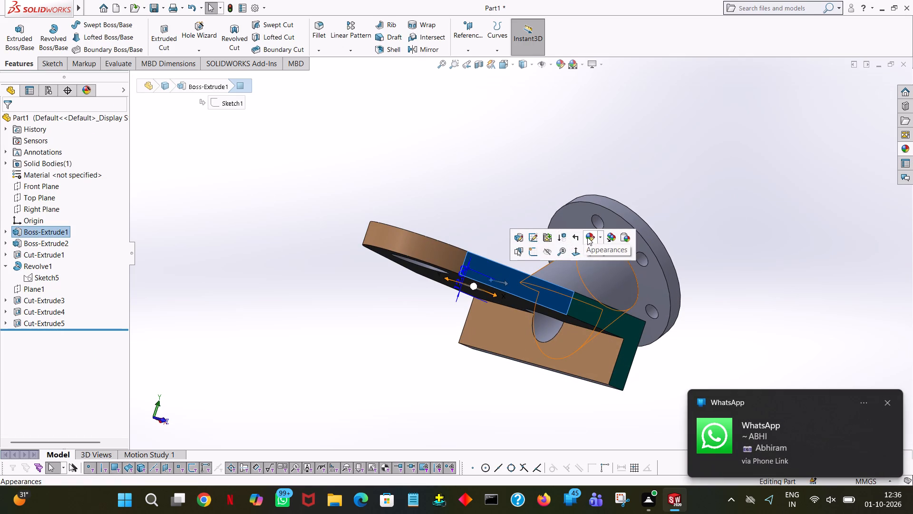
click(587, 237)
click(596, 256)
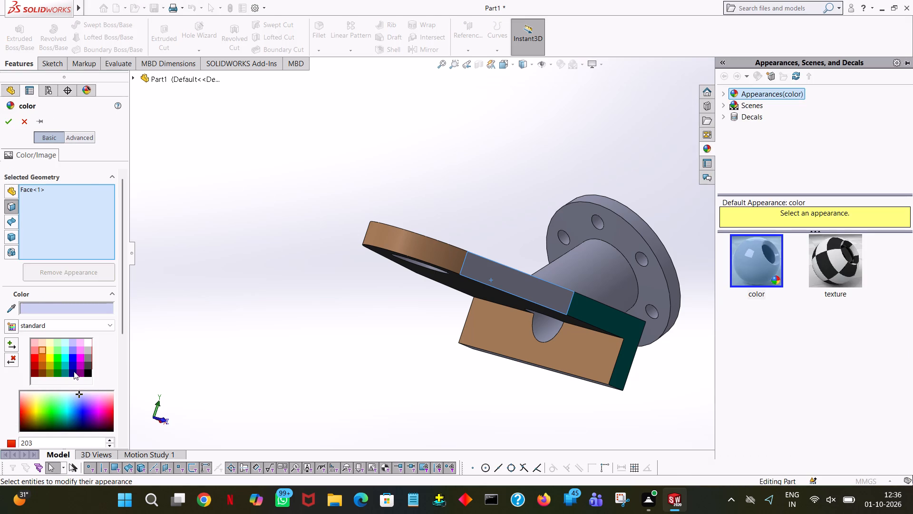
click(35, 369)
middle_drag(276, 229, 307, 231)
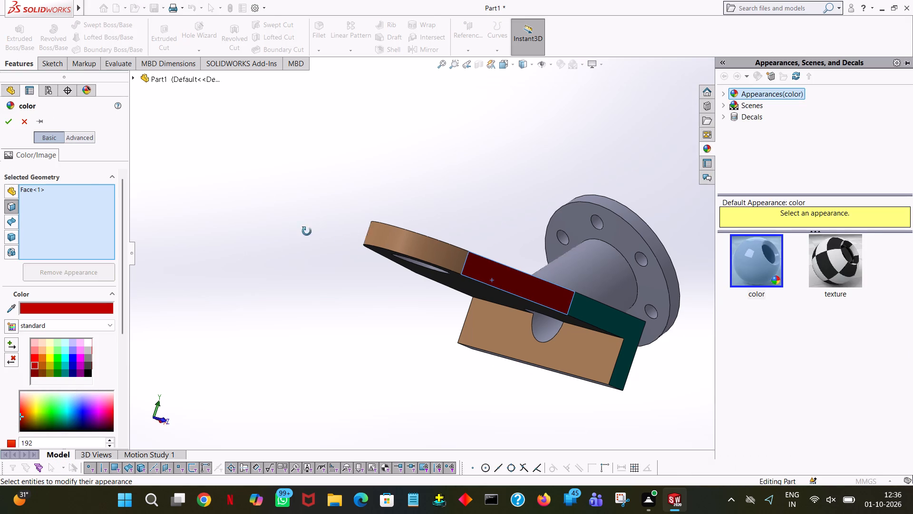
middle_drag(307, 231, 387, 237)
click(575, 243)
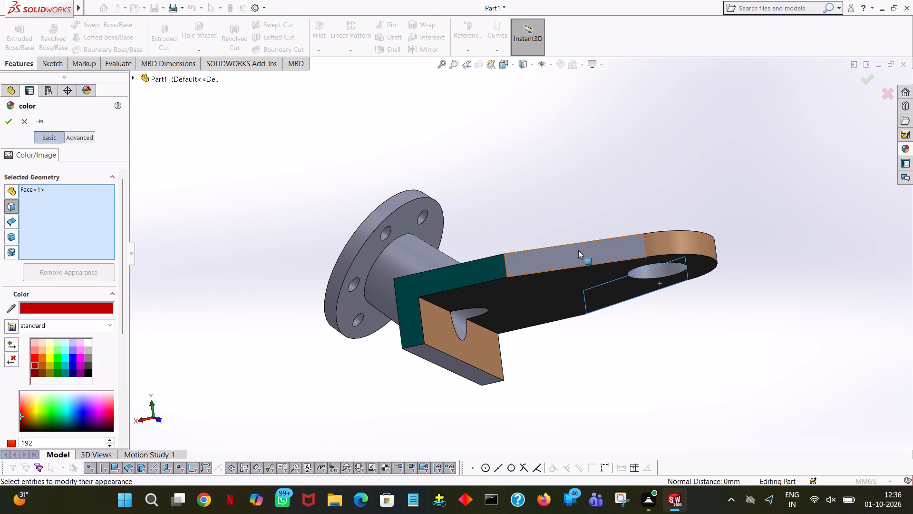
click(578, 251)
middle_drag(675, 310, 567, 321)
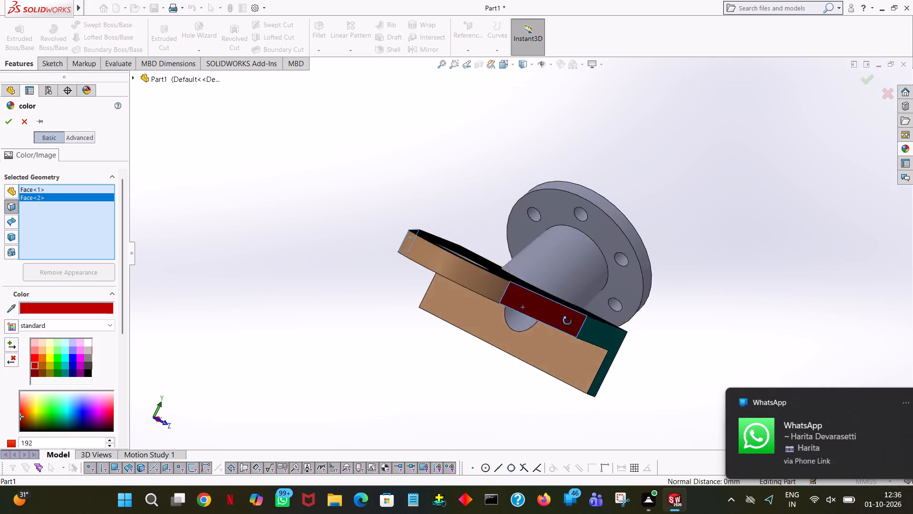
middle_drag(567, 321, 418, 254)
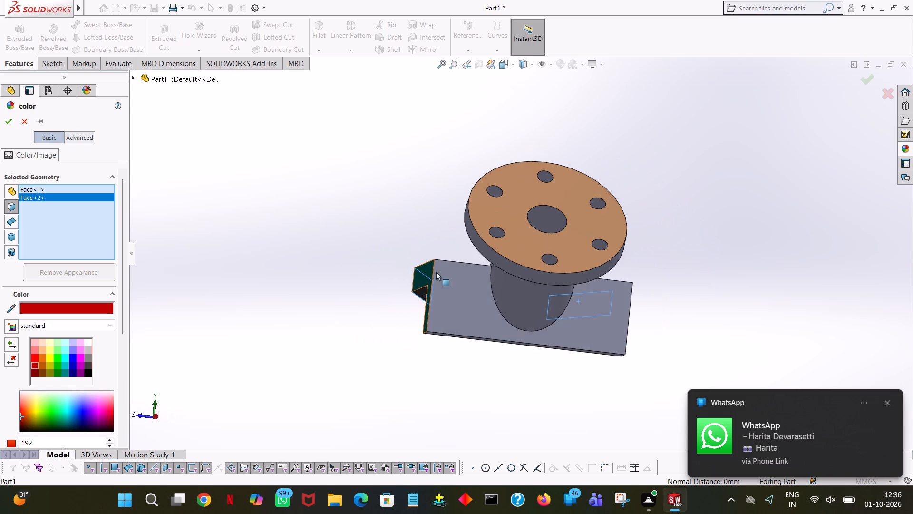
click(464, 290)
click(11, 117)
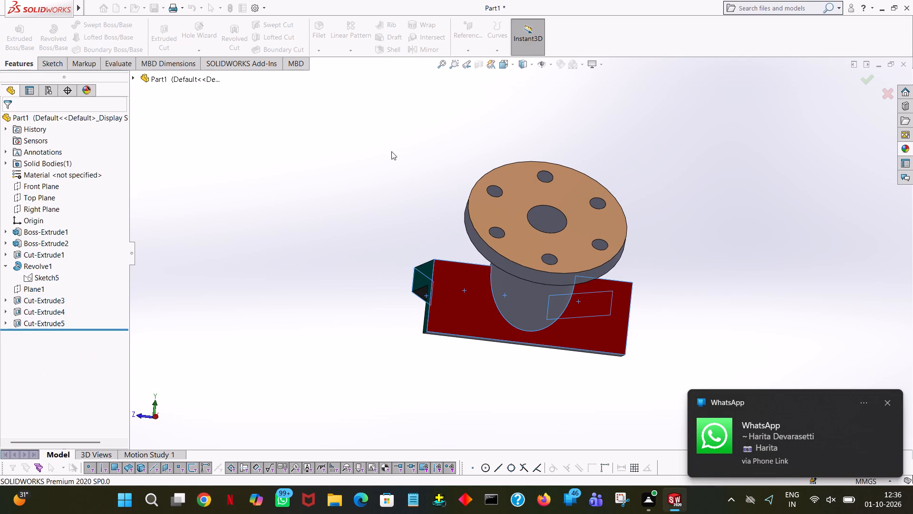
Apply the standard light green colour to the cylindrical neck's outer face and the eye plate's hole face.
click(536, 309)
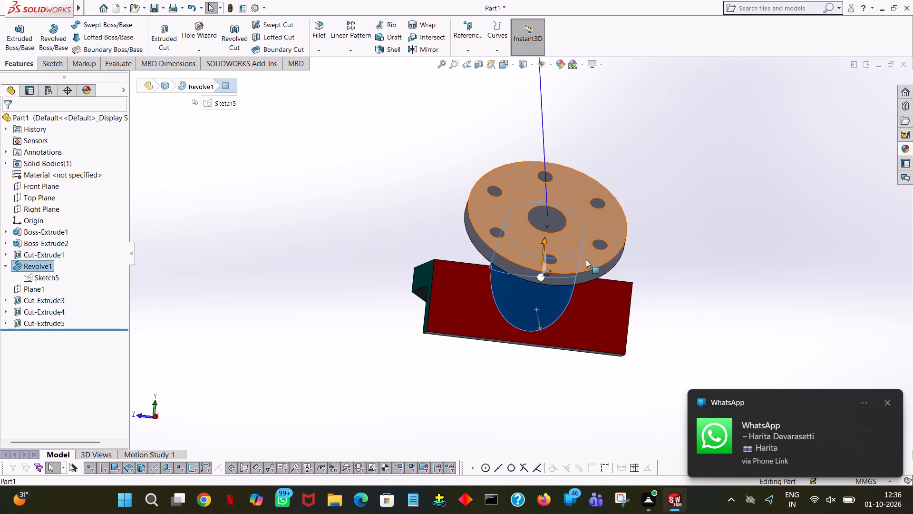
click(524, 301)
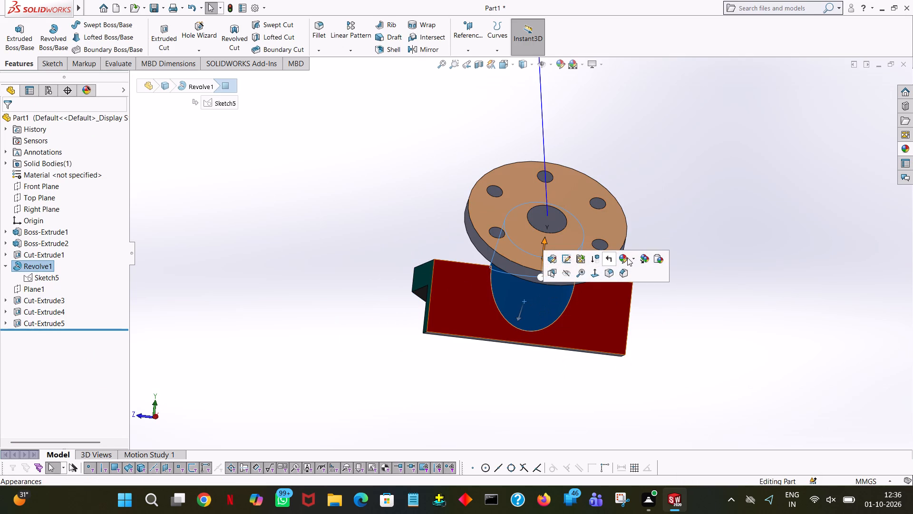
click(627, 257)
click(648, 281)
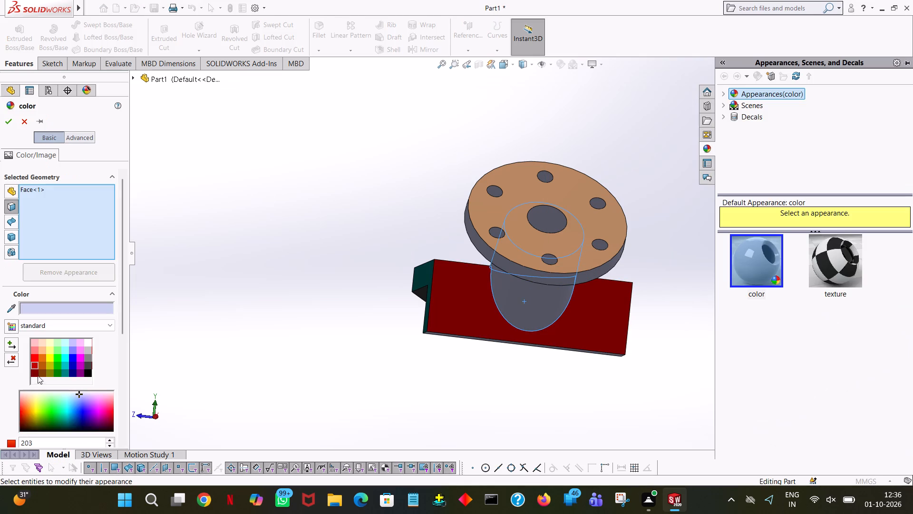
click(32, 351)
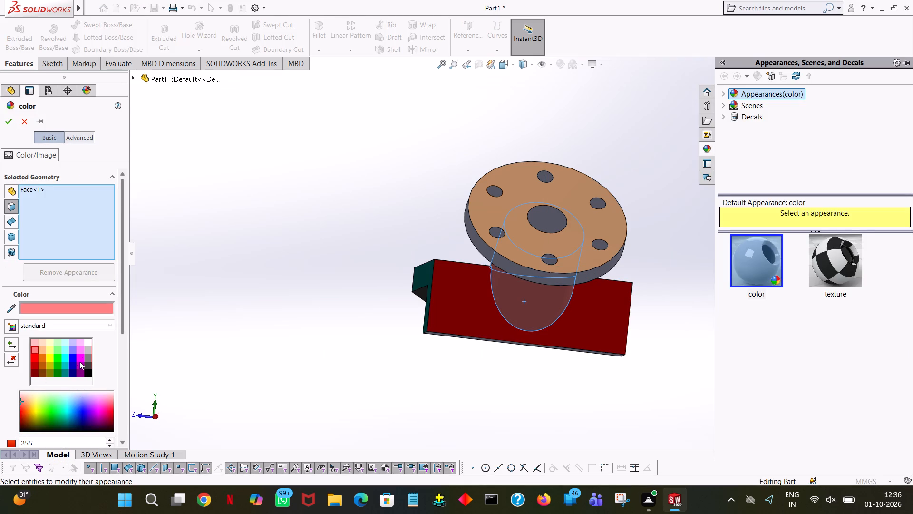
click(70, 369)
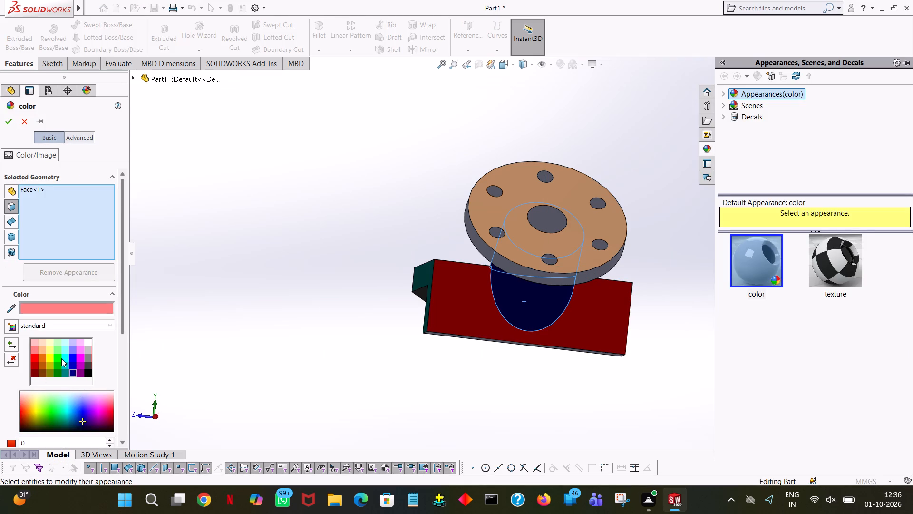
click(61, 358)
click(60, 350)
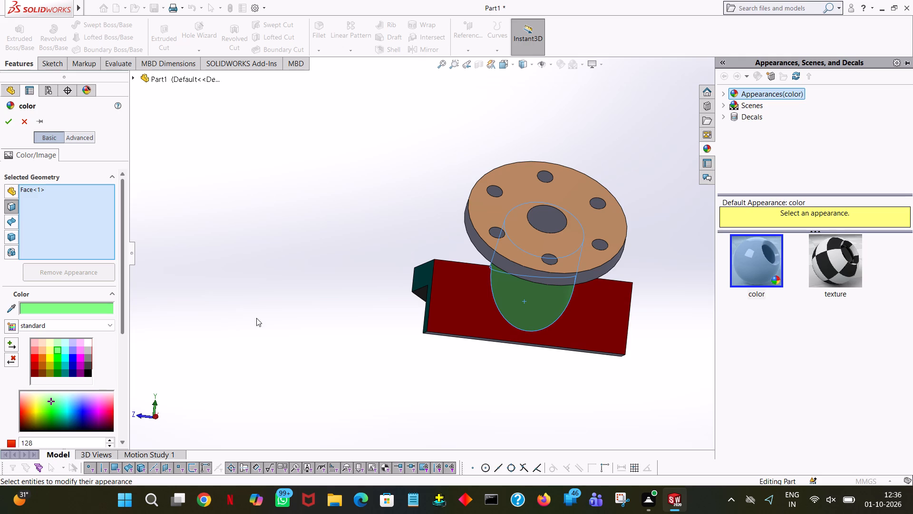
middle_drag(380, 263, 664, 306)
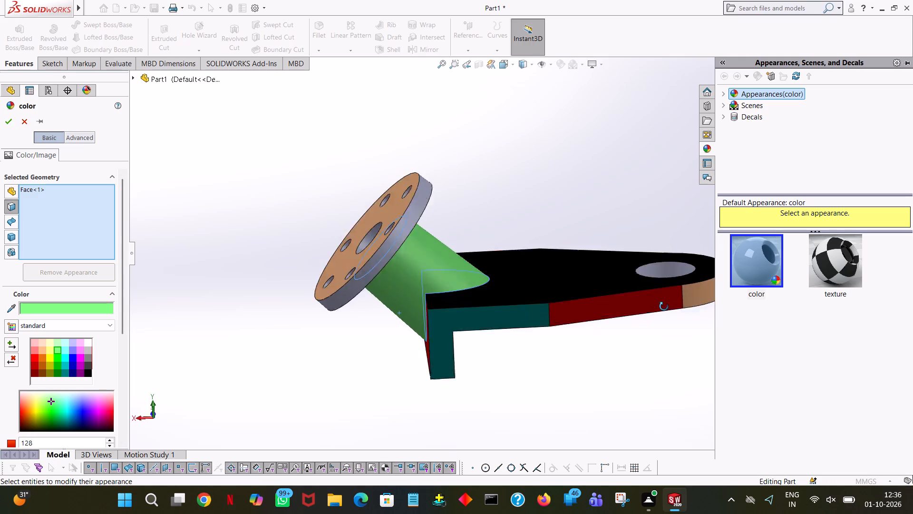
middle_drag(664, 306, 582, 364)
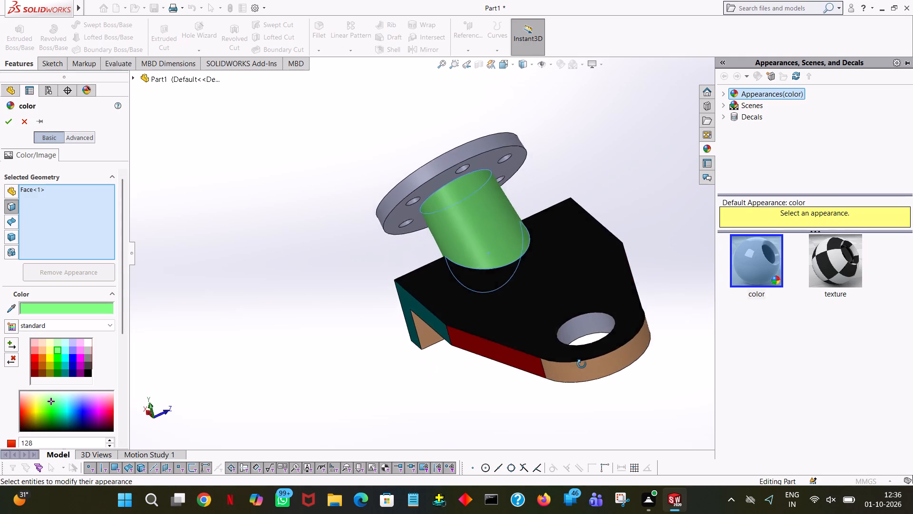
middle_drag(582, 364, 572, 385)
click(571, 346)
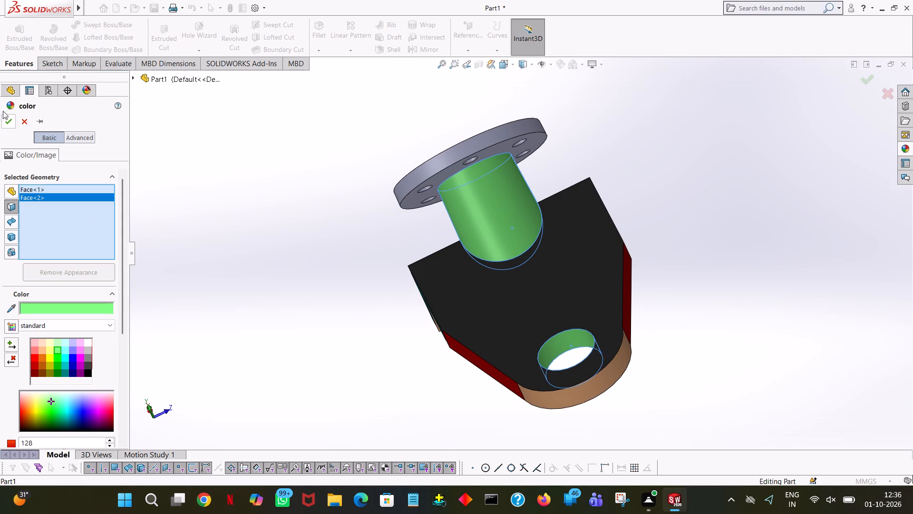
click(7, 123)
Apply the standard pale peach colour to the round flange's underside and its outer rim face.
middle_drag(337, 203, 337, 109)
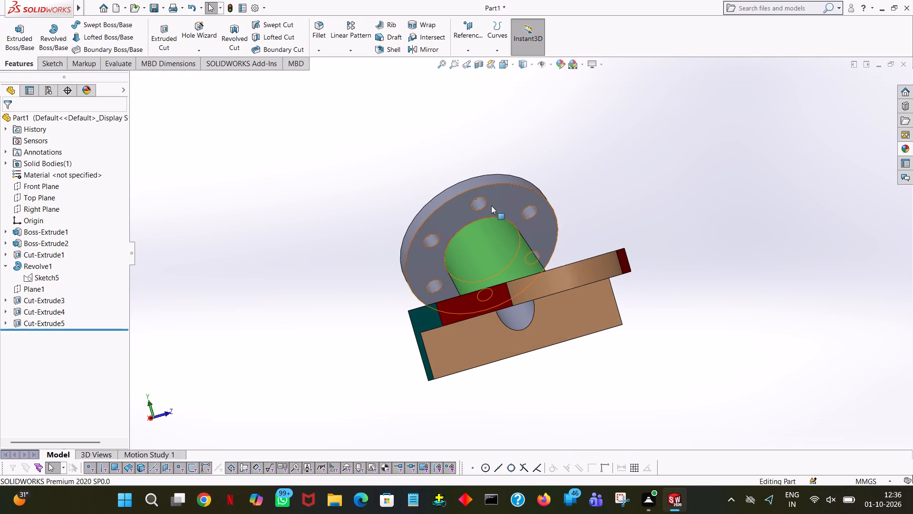
click(439, 219)
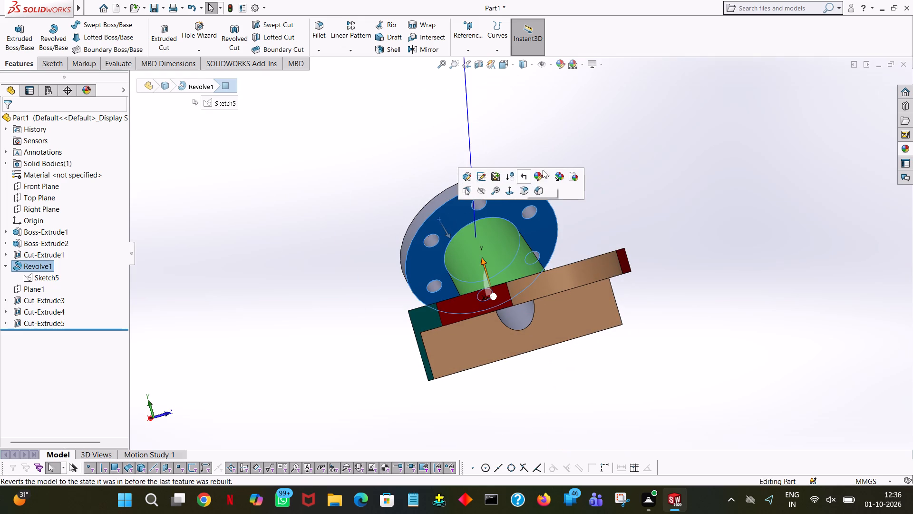
click(540, 175)
click(552, 198)
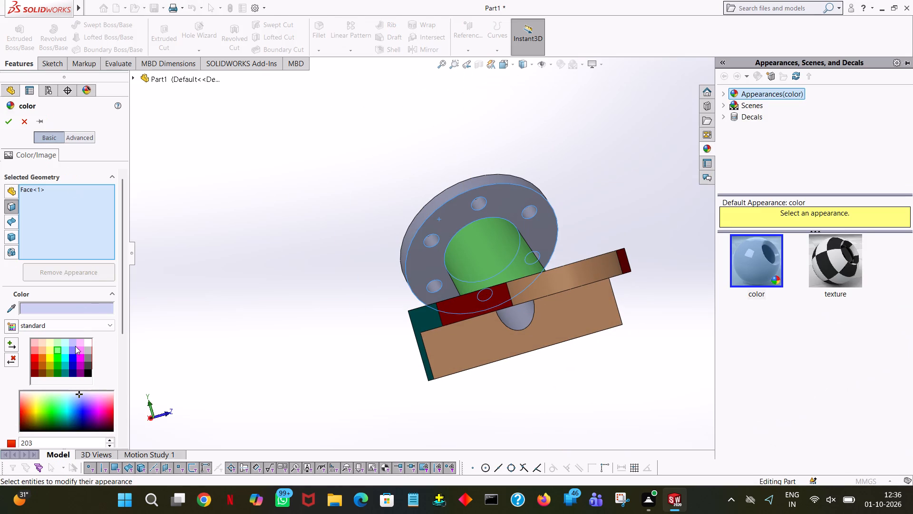
click(85, 367)
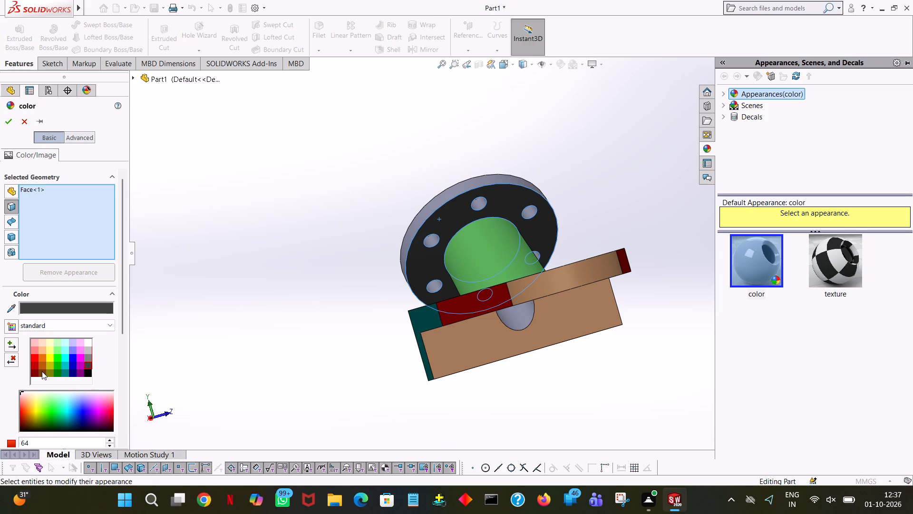
click(42, 371)
click(43, 366)
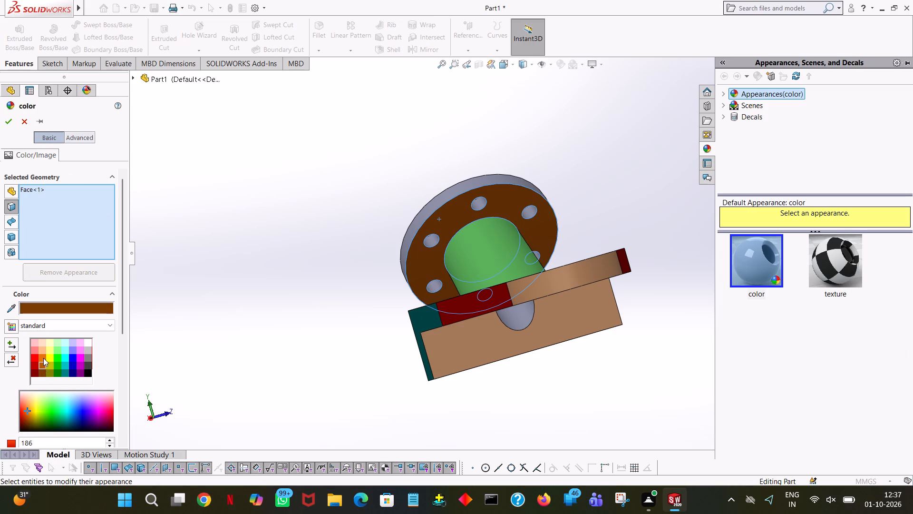
click(43, 357)
click(44, 352)
click(45, 346)
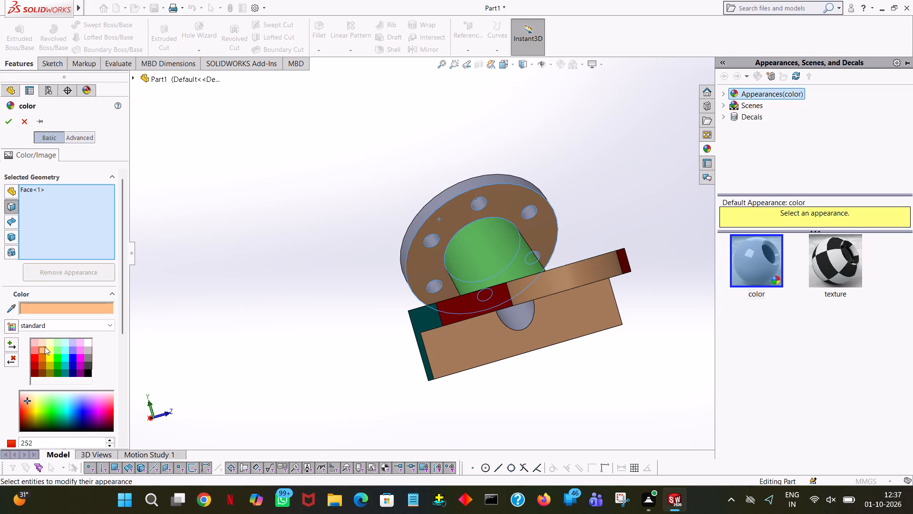
click(41, 341)
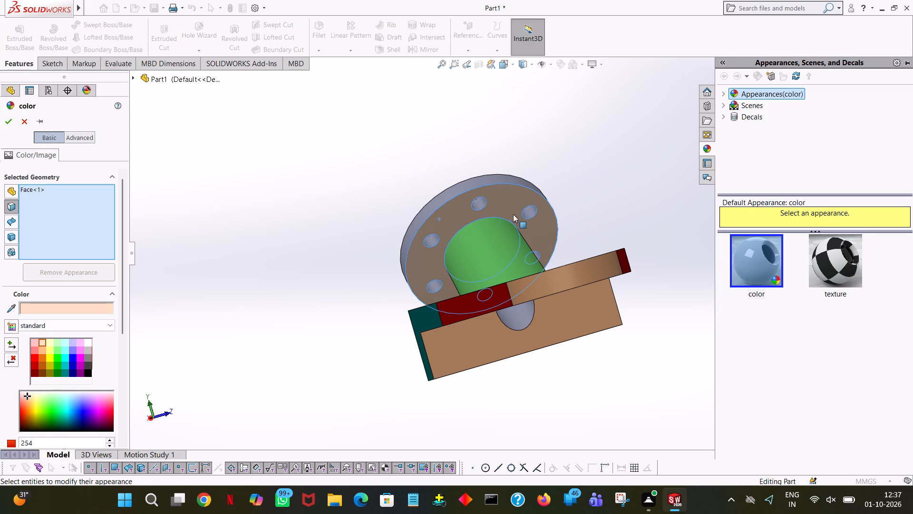
click(516, 177)
middle_drag(553, 117, 593, 167)
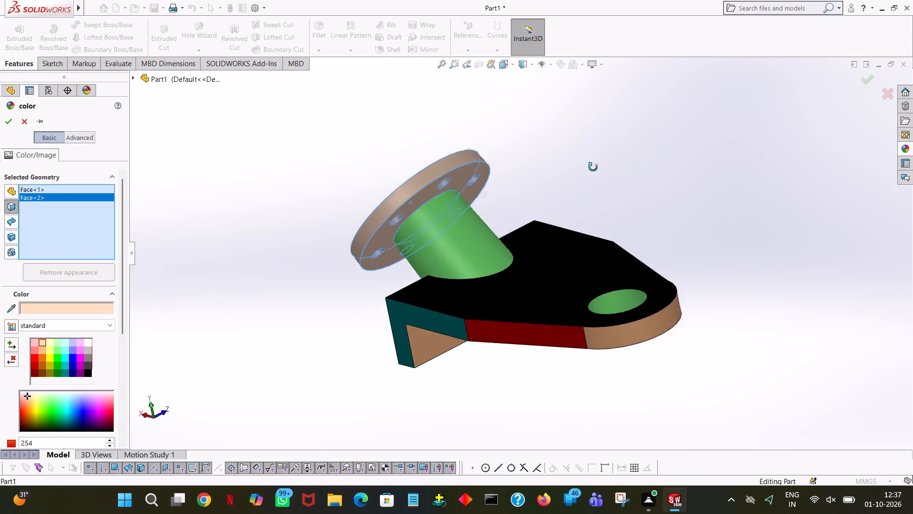
middle_drag(593, 167, 690, 355)
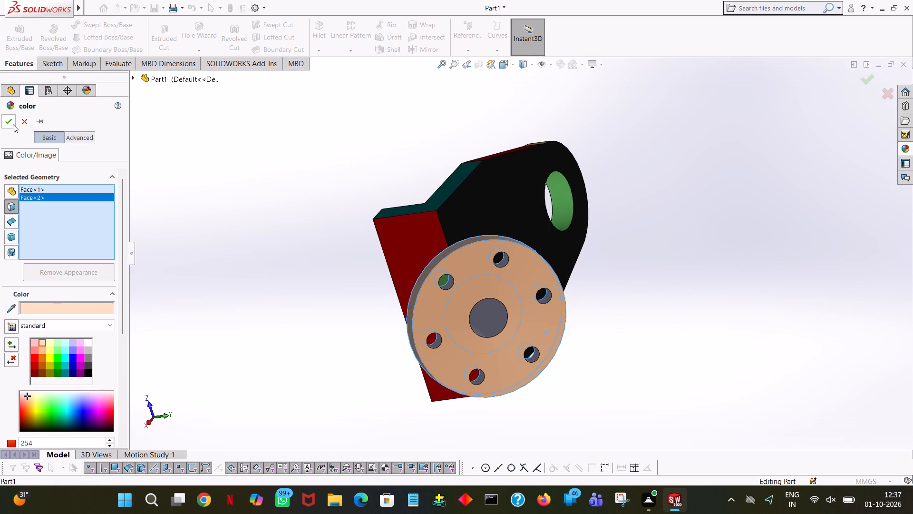
click(12, 119)
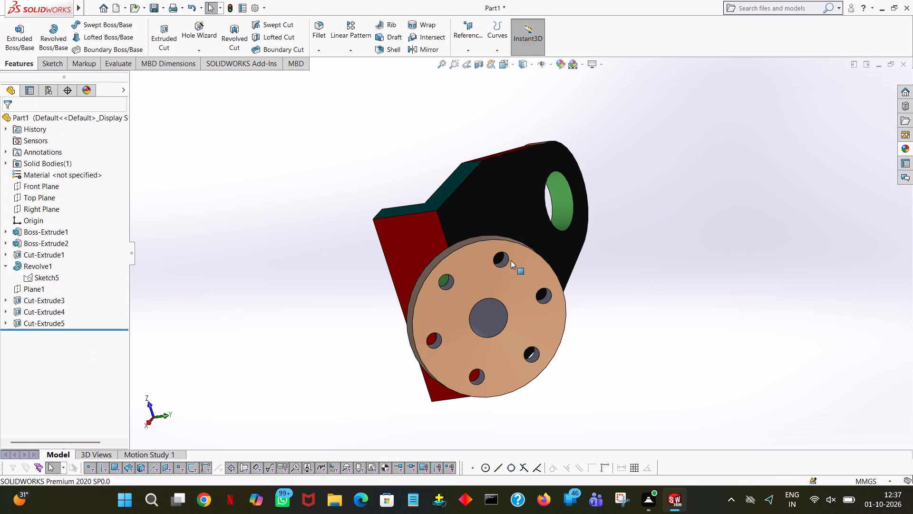
Apply the standard light yellow colour to the inner faces of all six bolt holes in the round flange.
click(506, 260)
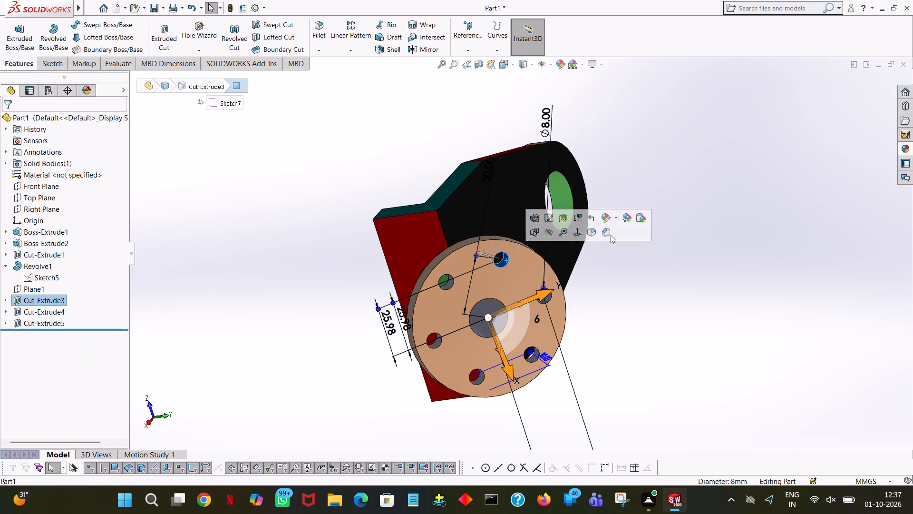
click(600, 216)
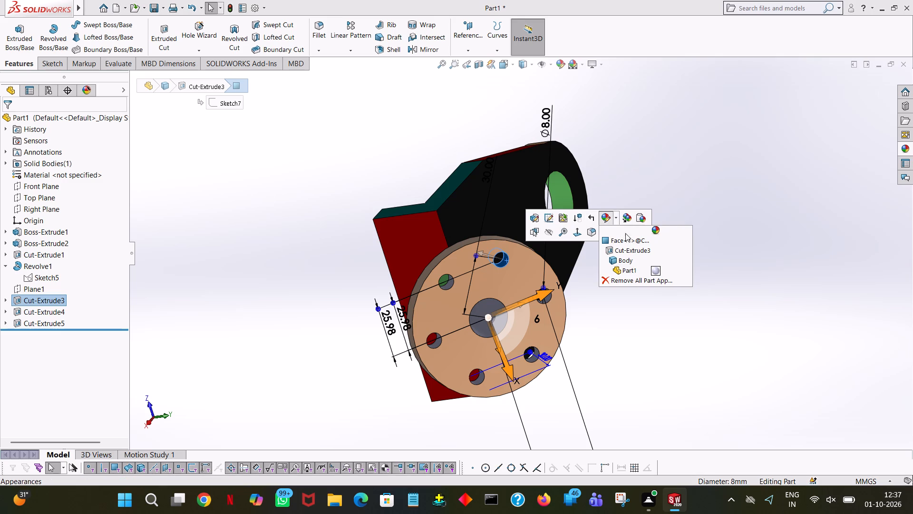
click(630, 242)
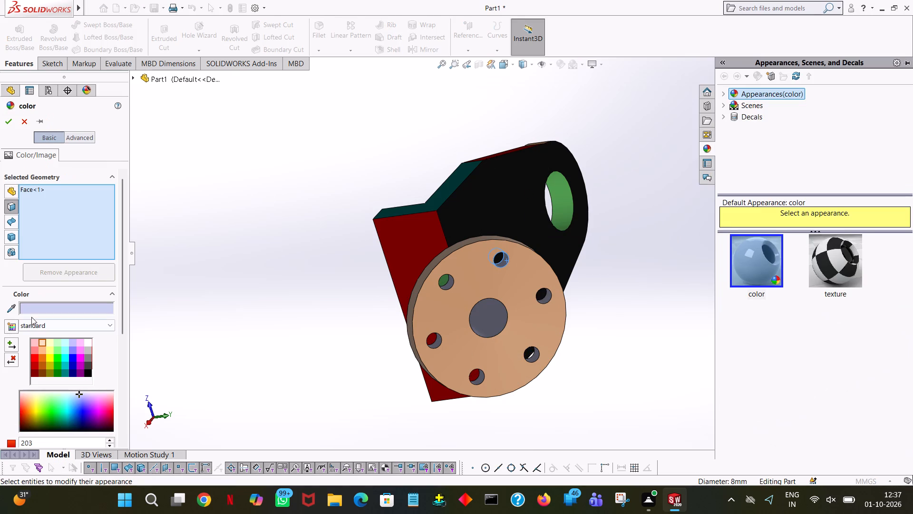
click(43, 358)
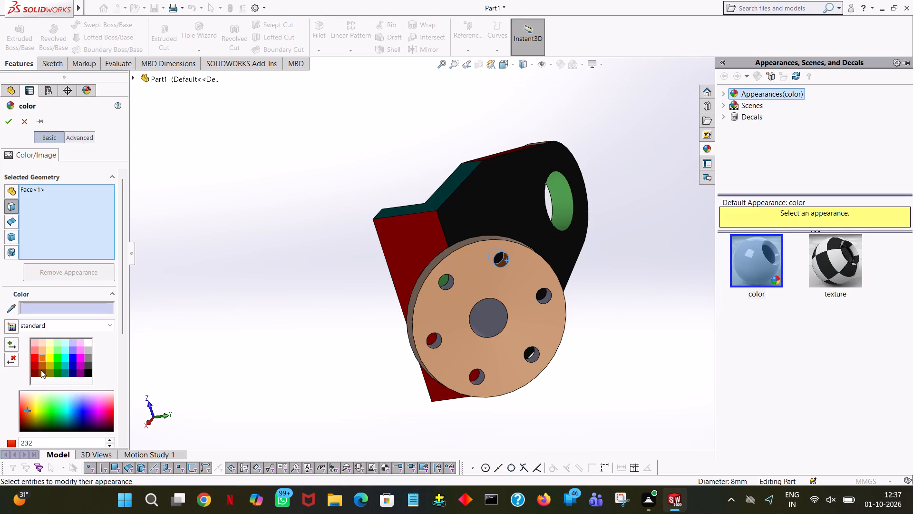
click(41, 370)
middle_drag(358, 288, 342, 260)
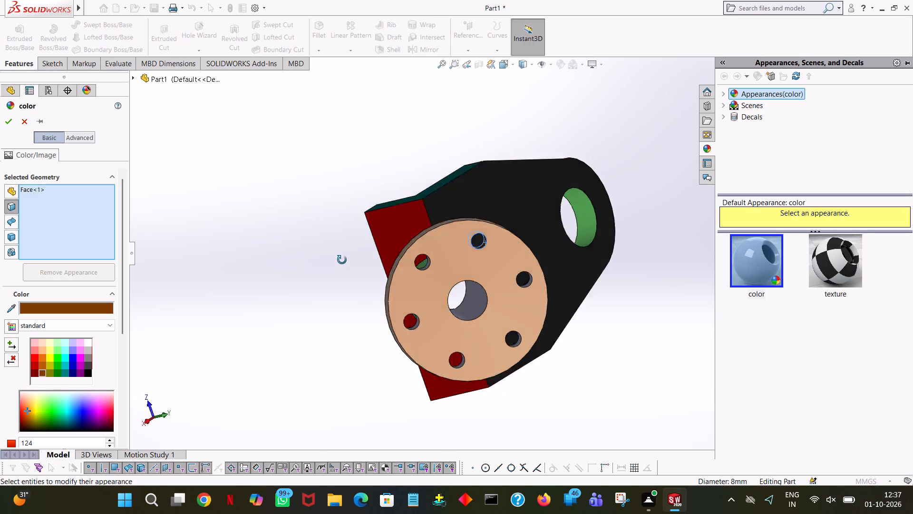
middle_drag(342, 260, 361, 211)
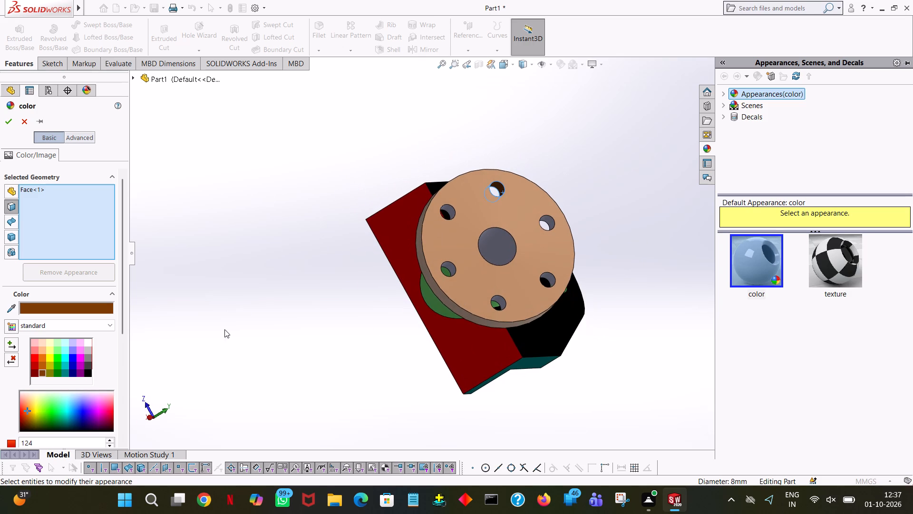
click(34, 364)
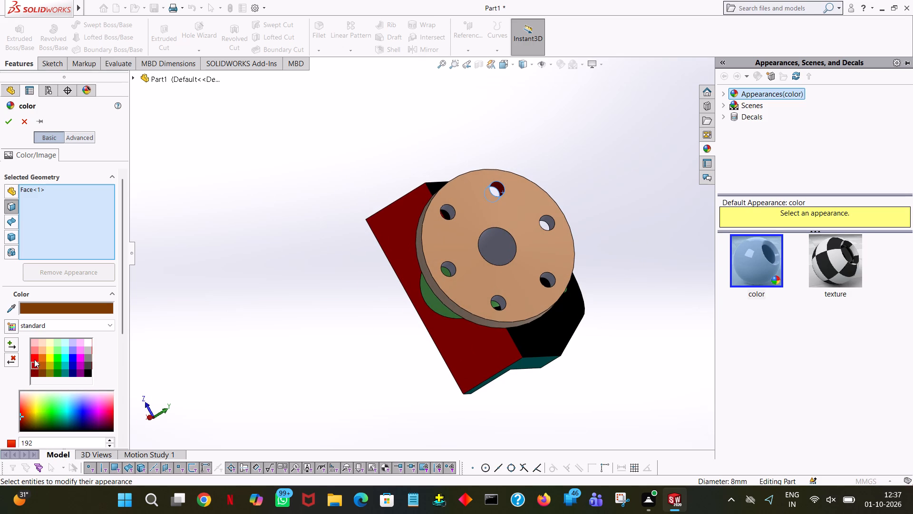
click(34, 356)
click(39, 352)
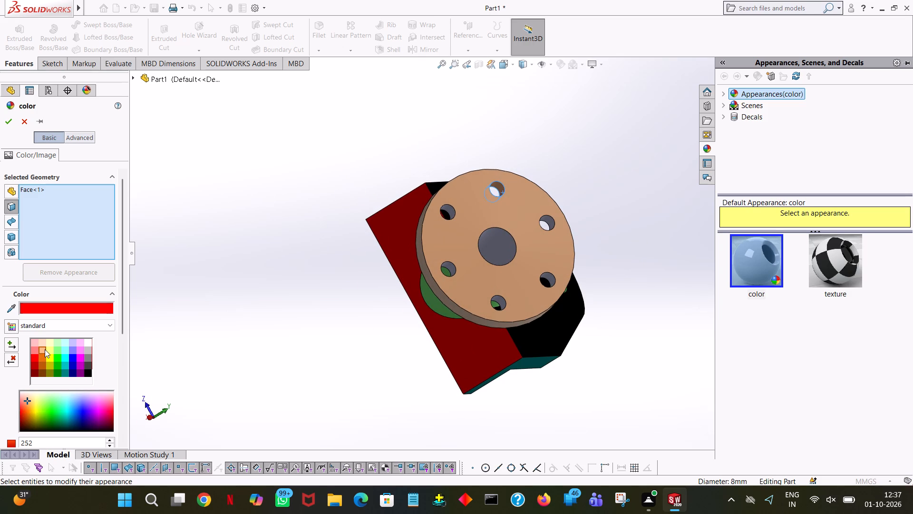
click(45, 349)
click(51, 351)
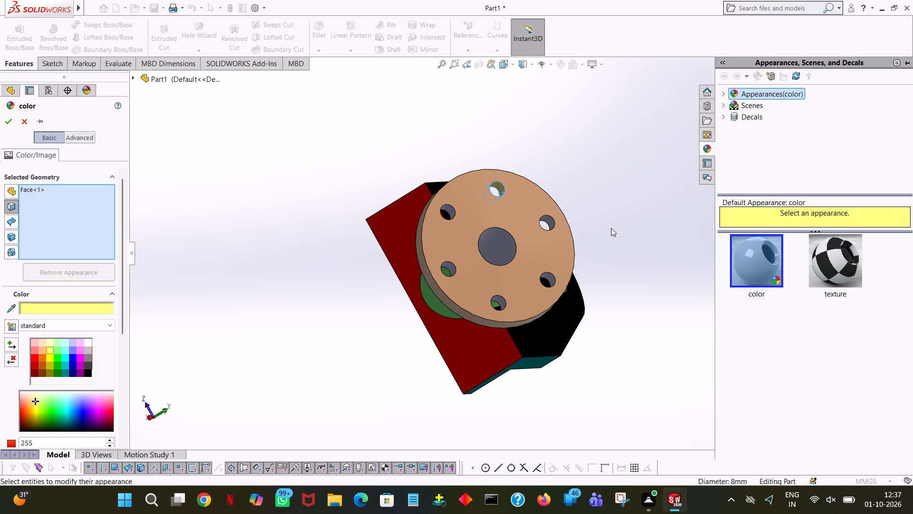
click(553, 223)
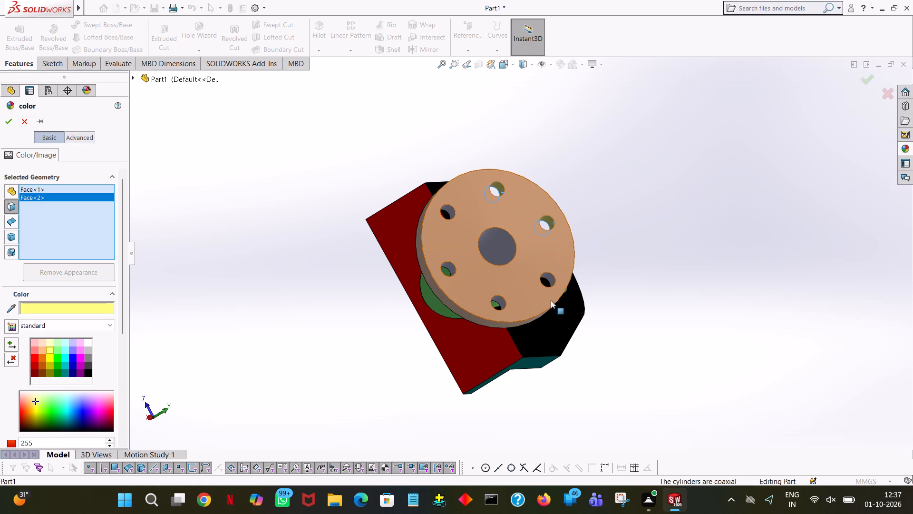
click(552, 279)
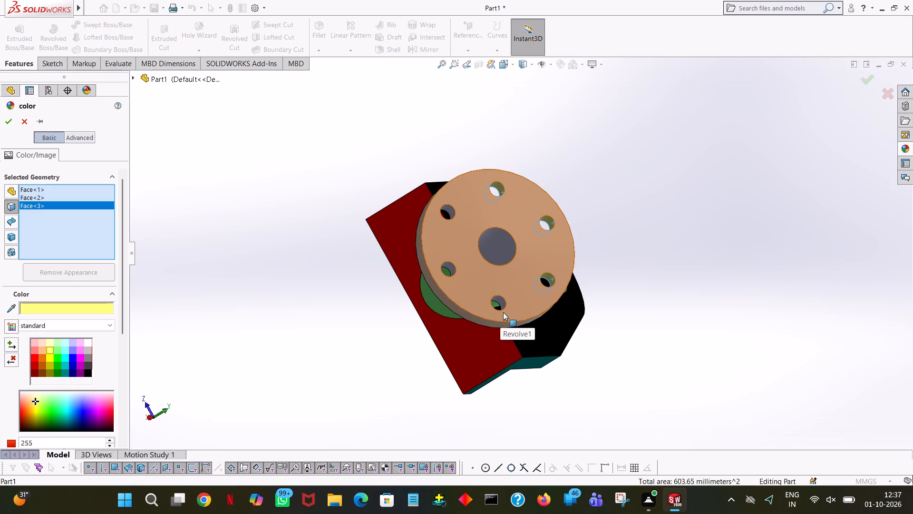
click(500, 297)
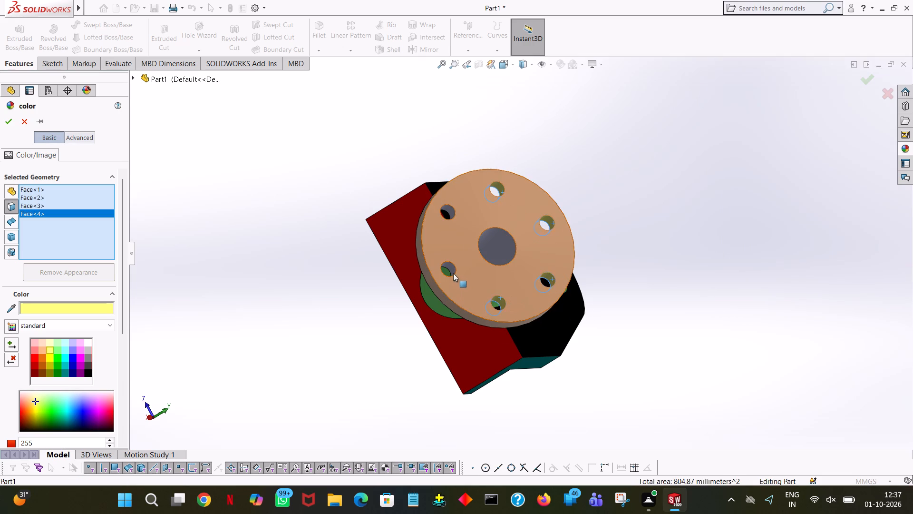
click(453, 269)
click(449, 208)
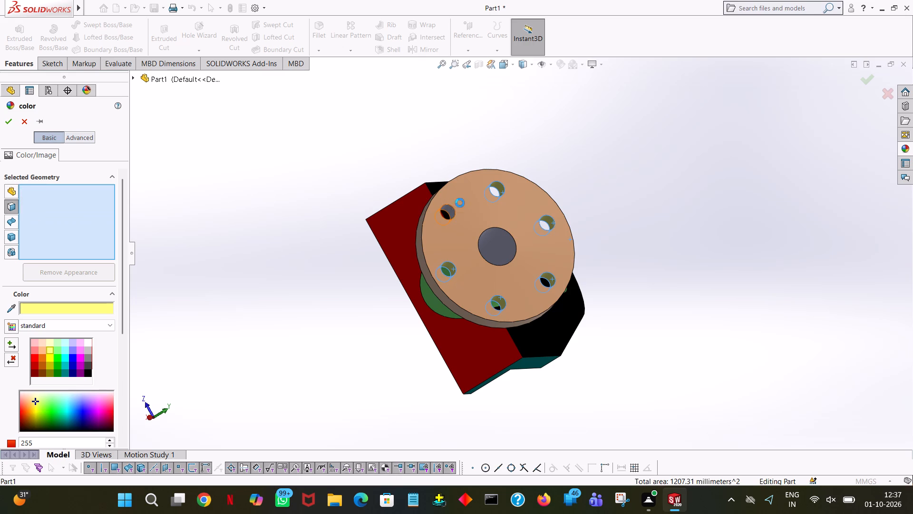
click(11, 116)
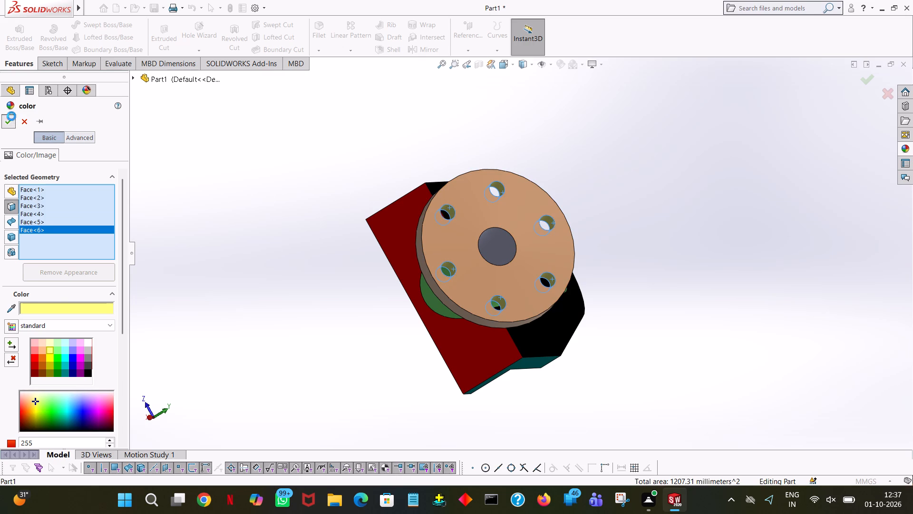
middle_drag(657, 261, 614, 311)
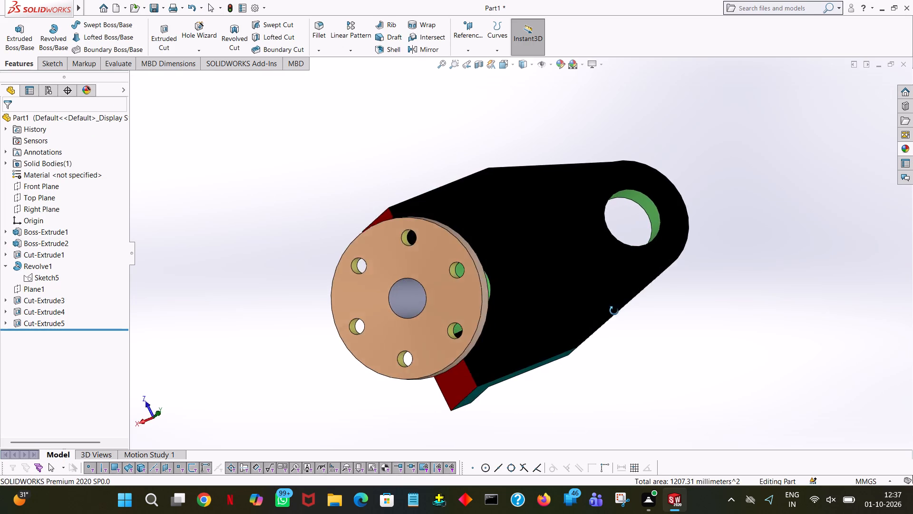
middle_drag(614, 311, 526, 296)
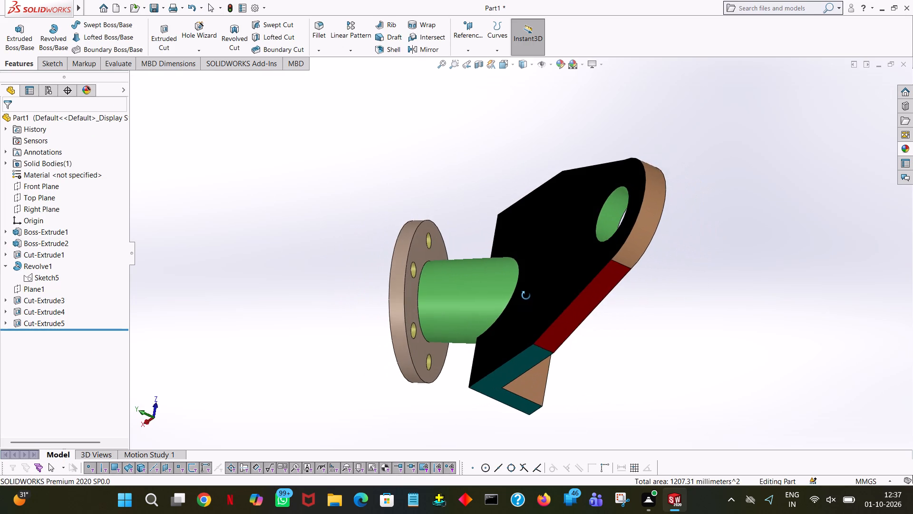
Apply the standard dark purple colour to the inner face of the central bore through the round flange.
middle_drag(526, 296, 636, 219)
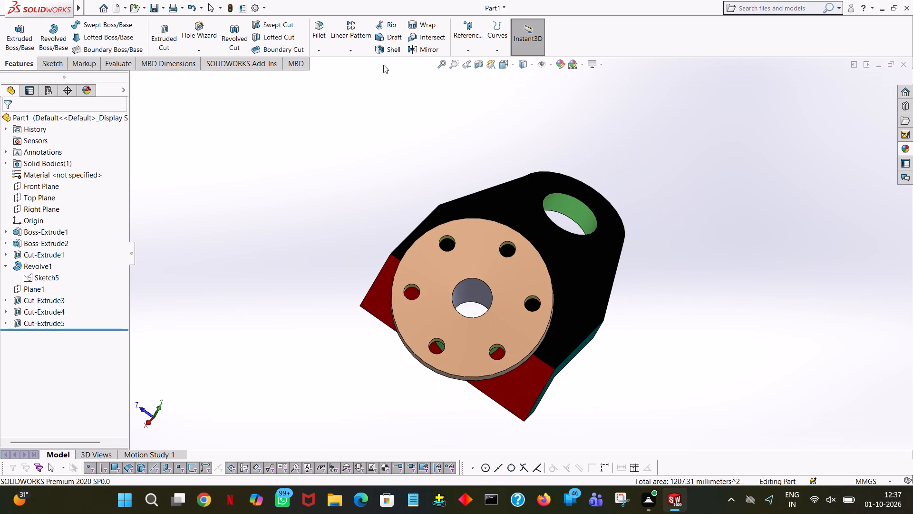
click(482, 291)
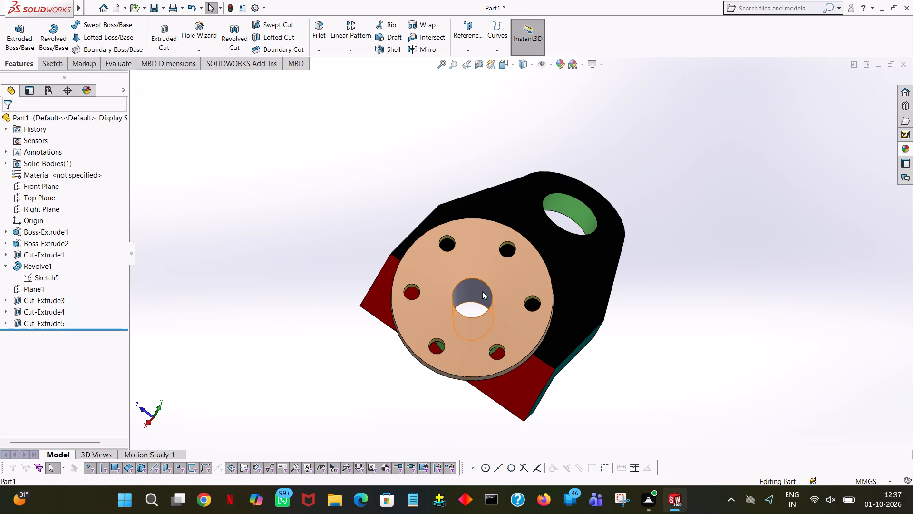
click(581, 251)
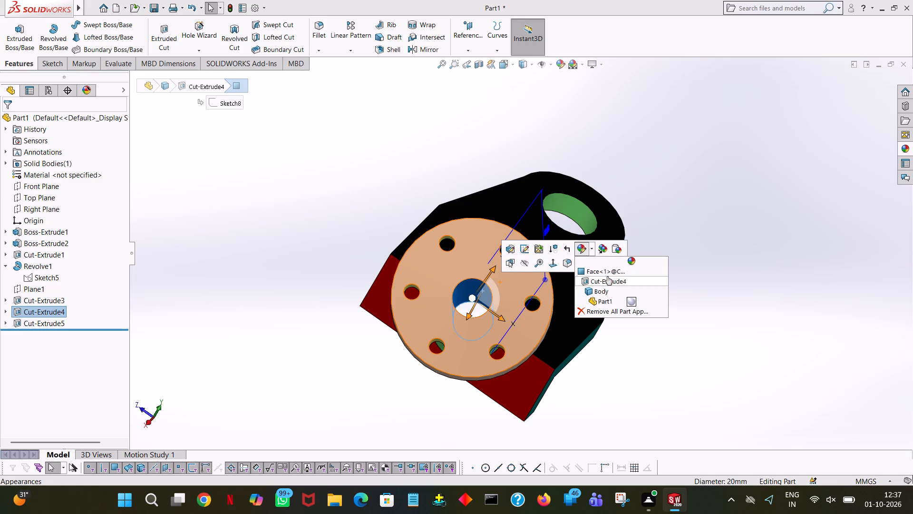
click(609, 274)
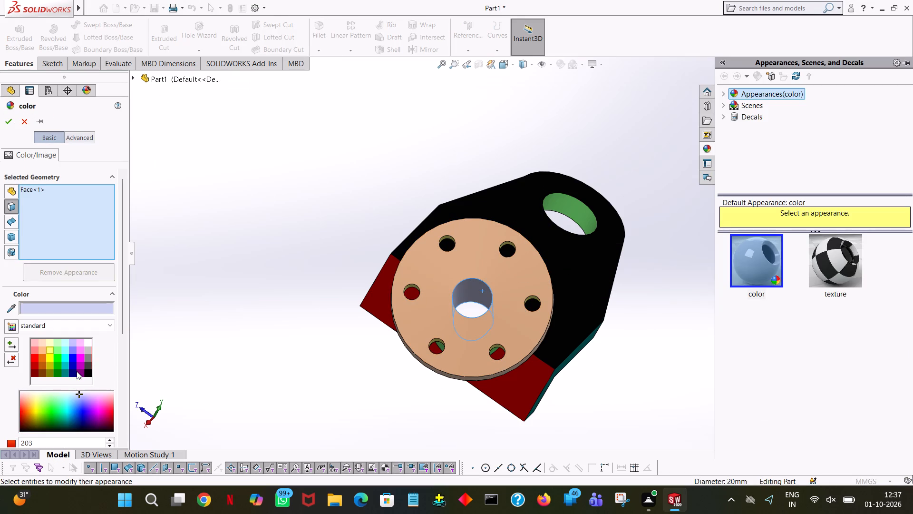
click(67, 360)
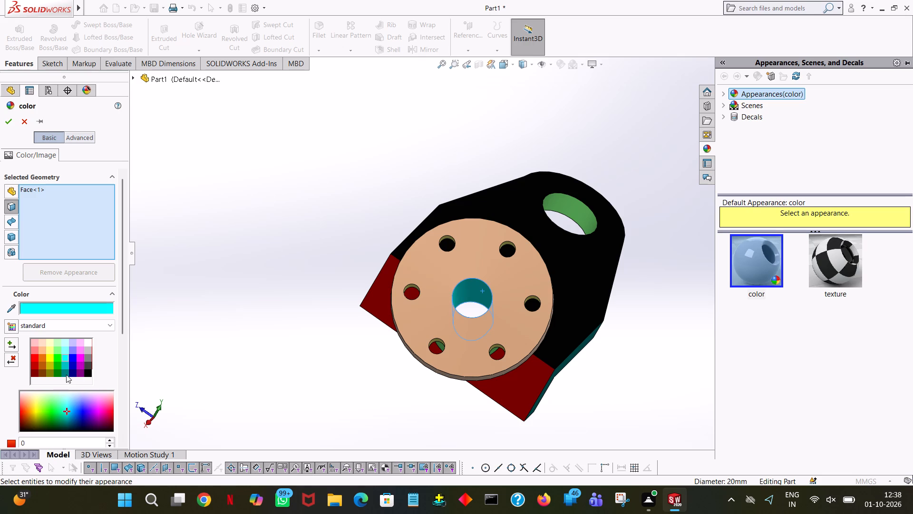
click(66, 375)
click(78, 372)
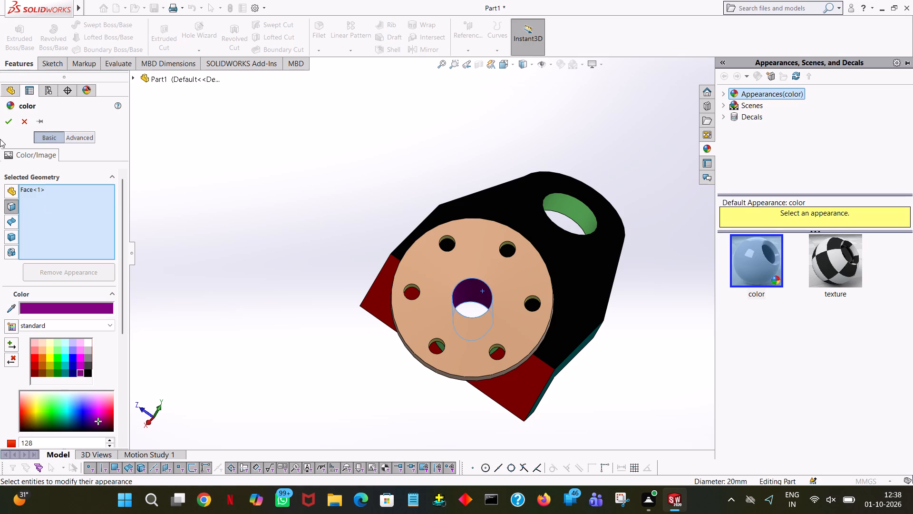
click(6, 123)
click(431, 143)
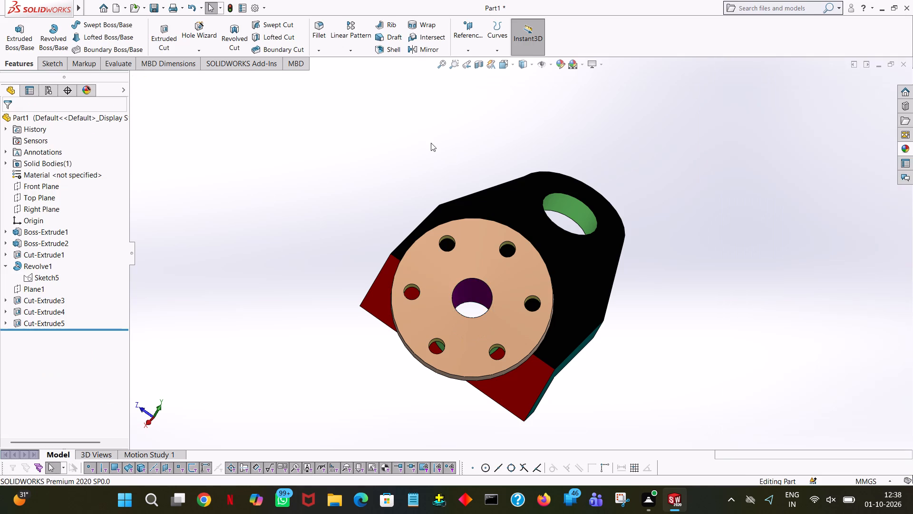
Apply the standard black colour to the short leg's narrow end face.
middle_drag(771, 329, 576, 205)
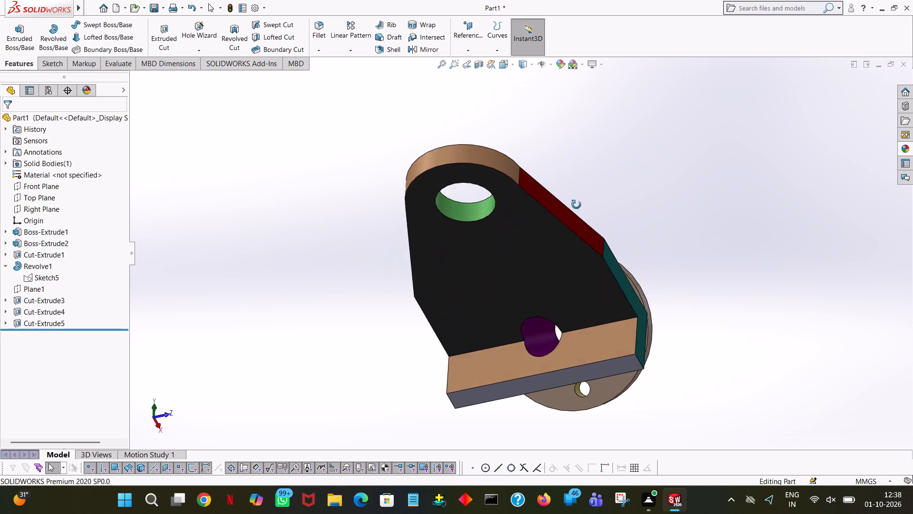
middle_drag(576, 205, 619, 120)
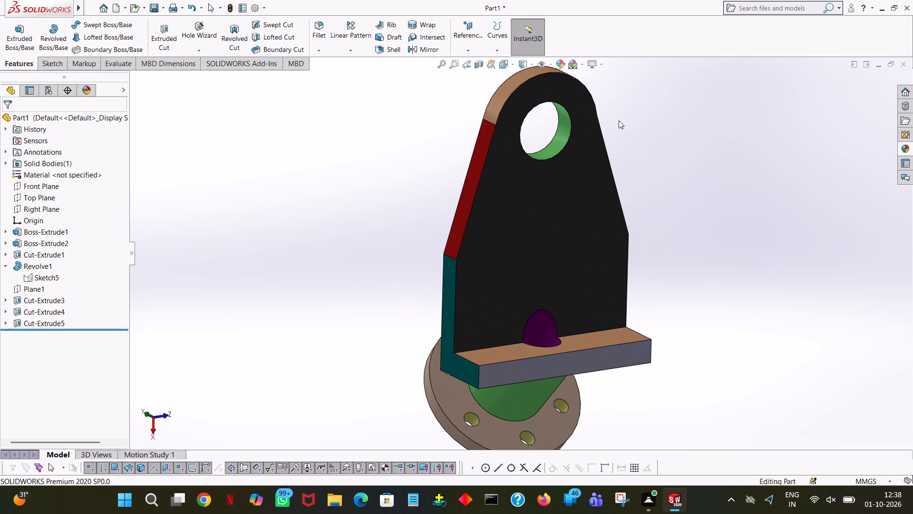
middle_drag(844, 314, 814, 293)
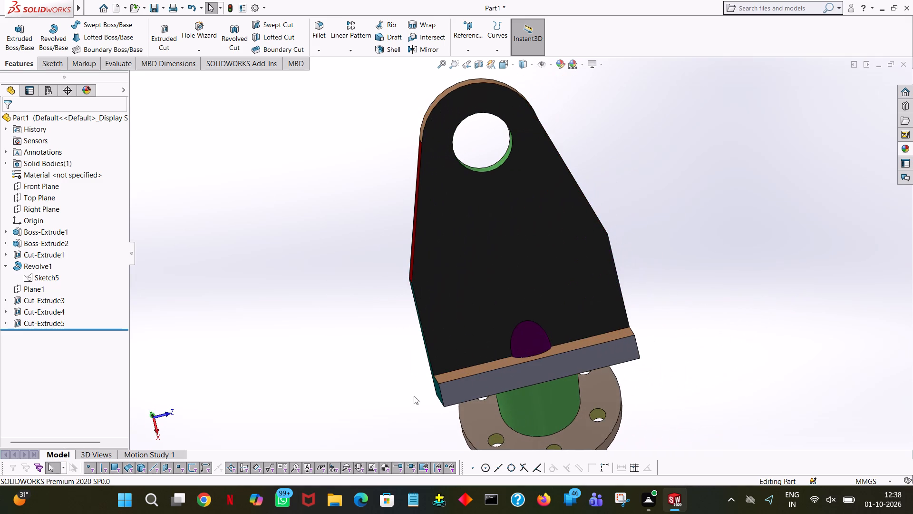
click(524, 377)
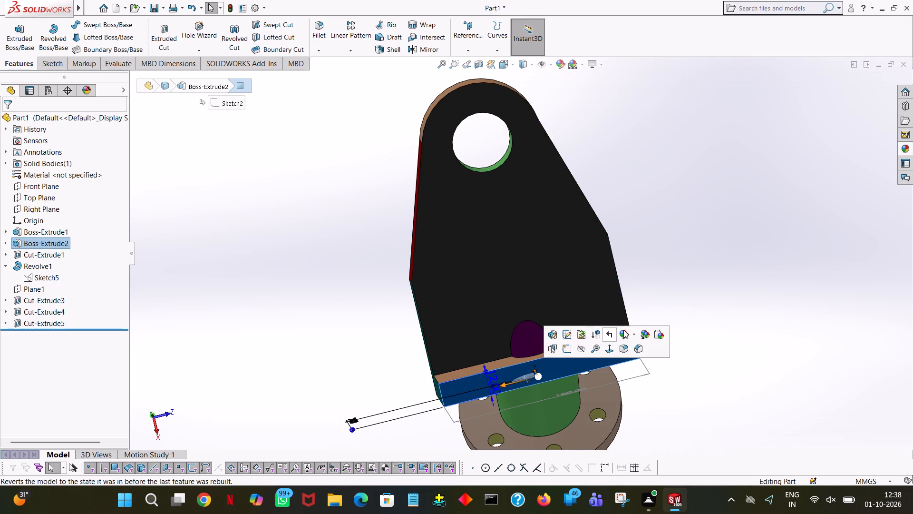
click(627, 332)
click(630, 353)
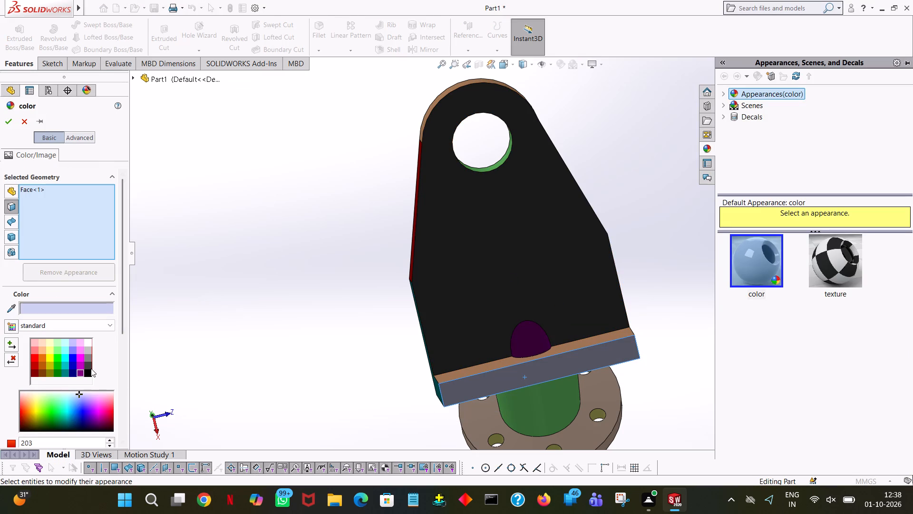
click(87, 371)
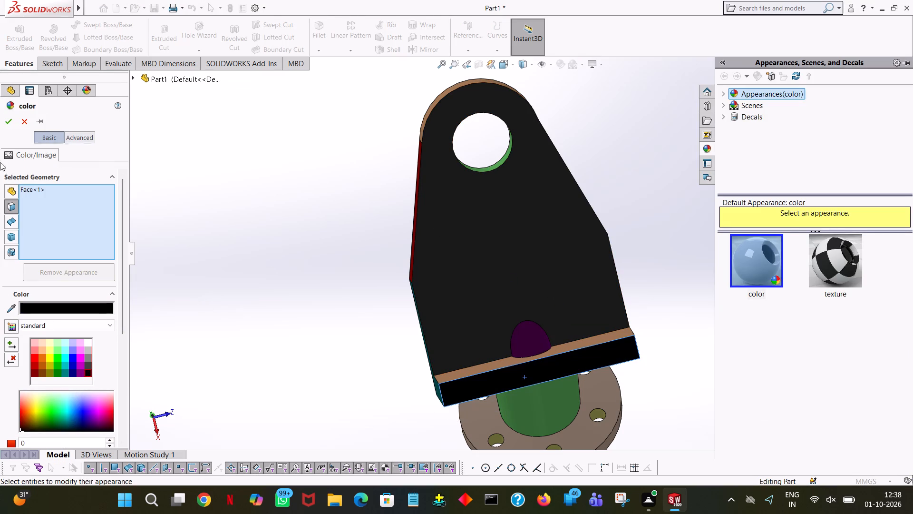
click(11, 128)
click(310, 180)
Save the model as an Adobe PDF named "lifting bracket" in the "pdf new job" folder.
middle_drag(661, 286, 511, 287)
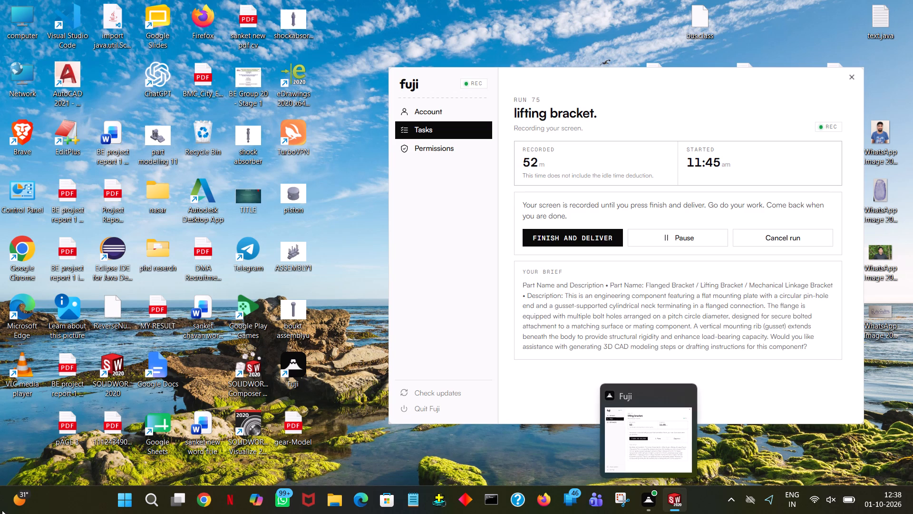
click(154, 7)
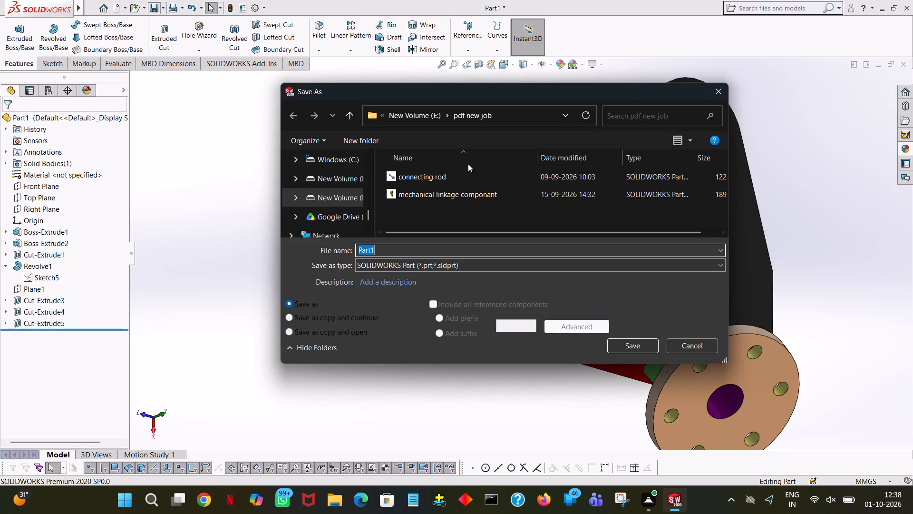
click(446, 261)
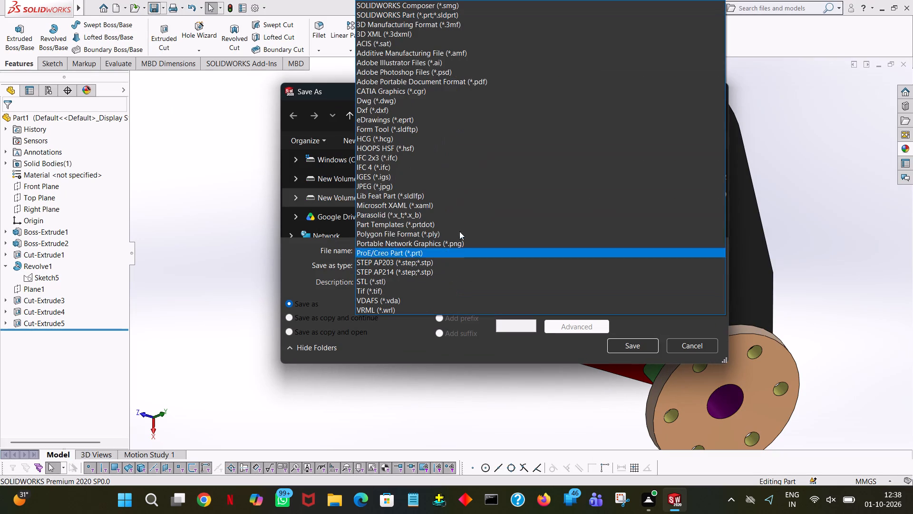
click(482, 80)
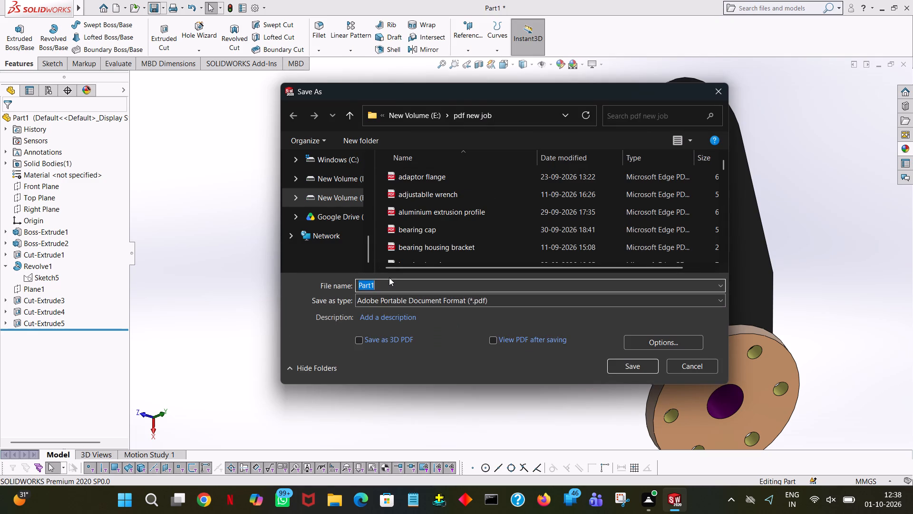
text(lifting)
key(space)
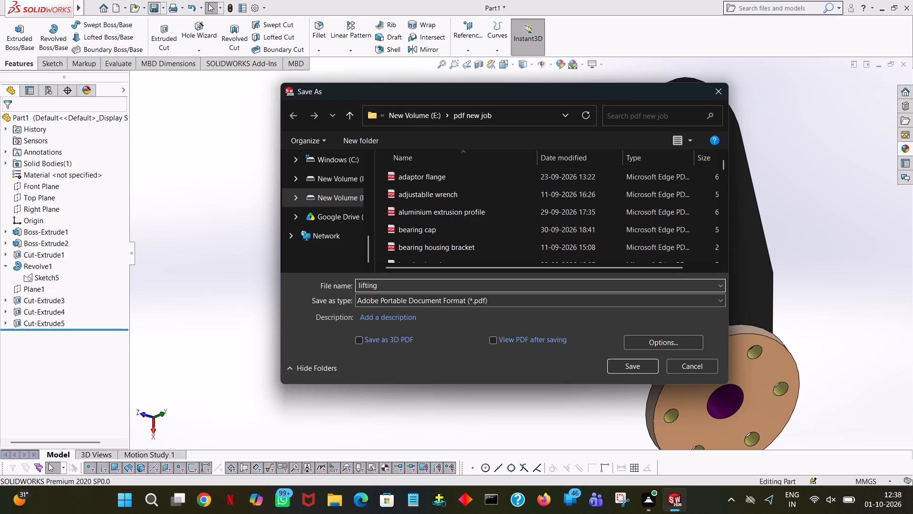
text(bracket)
key(Return)
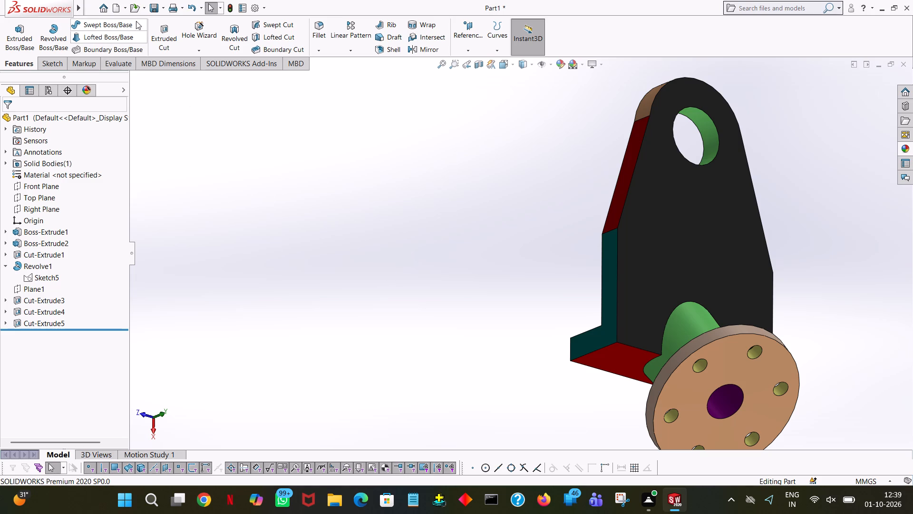
Save the model as a SOLIDWORKS part named "lifting bracket" in the "desighn new job" folder on drive E.
click(157, 5)
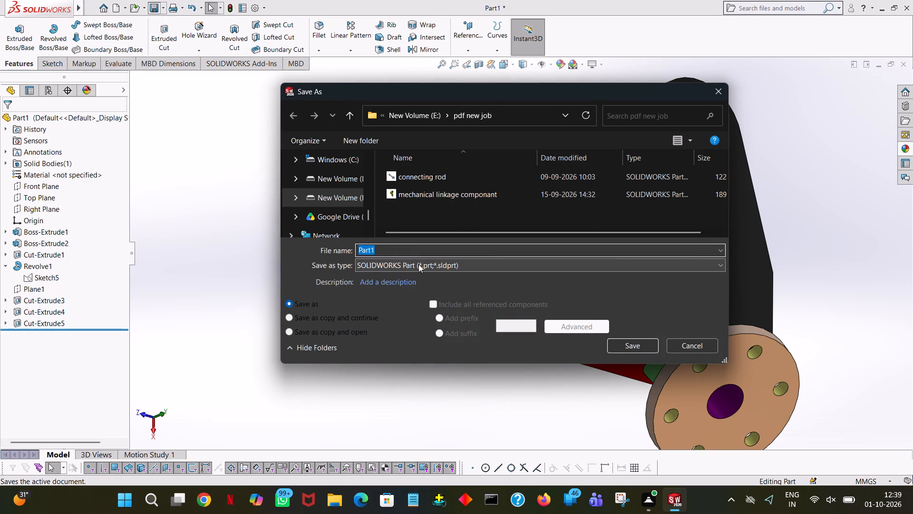
click(345, 108)
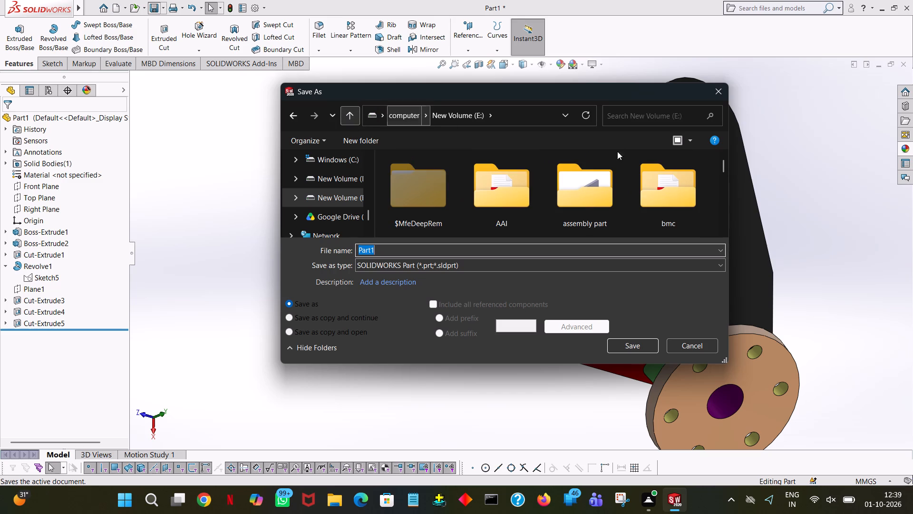
drag(722, 163, 722, 174)
double_click(405, 192)
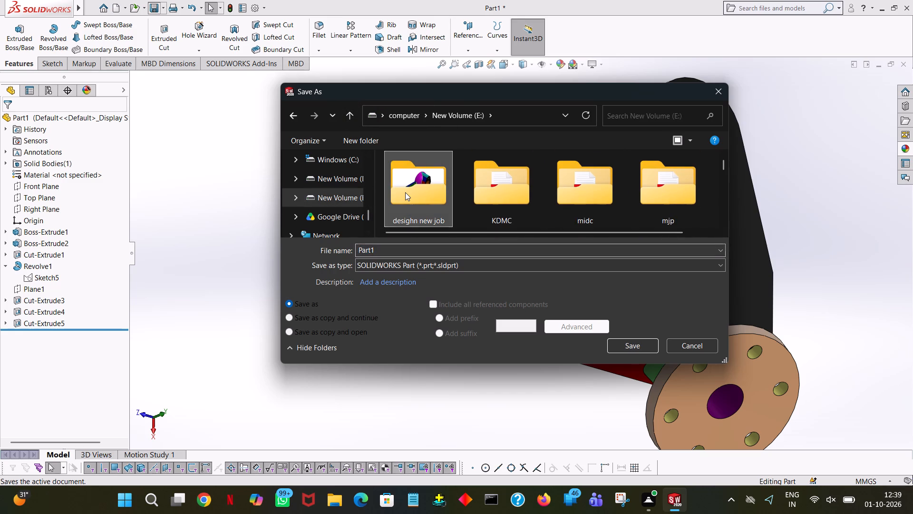
double_click(395, 252)
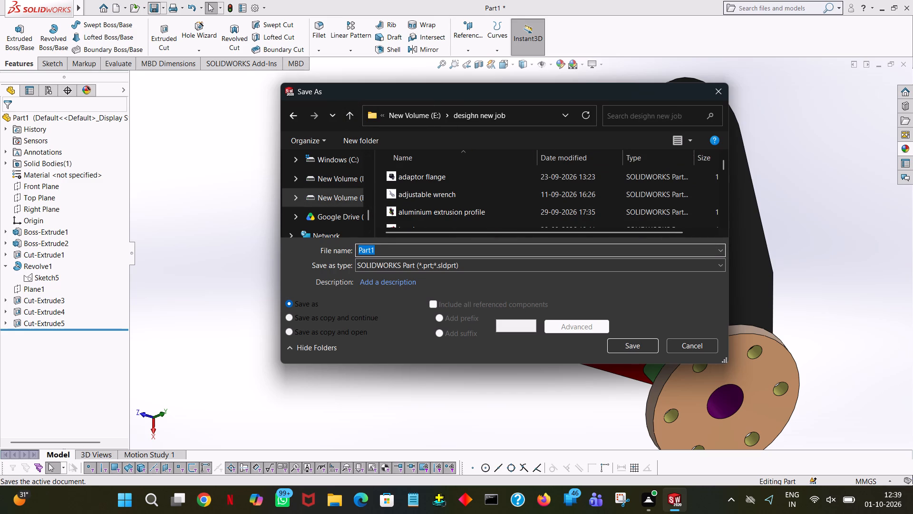
text(lifting)
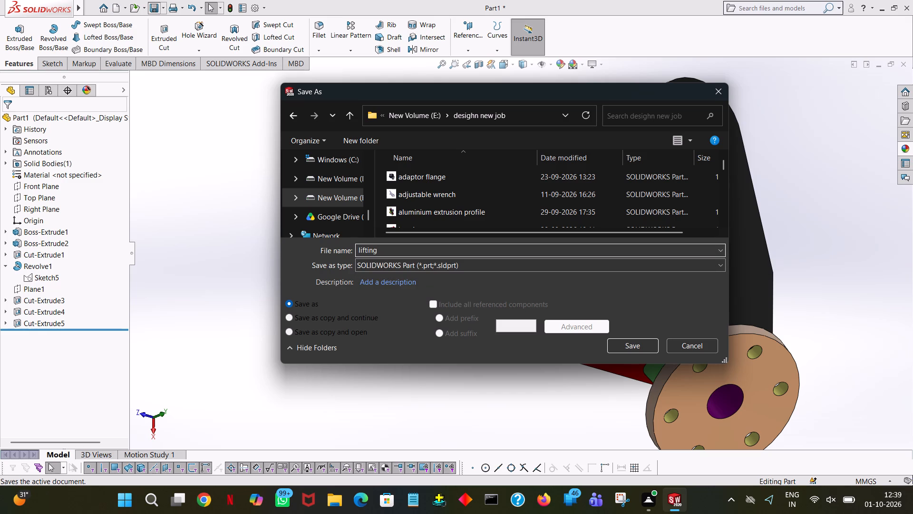
key(space)
text(bracket)
click(638, 347)
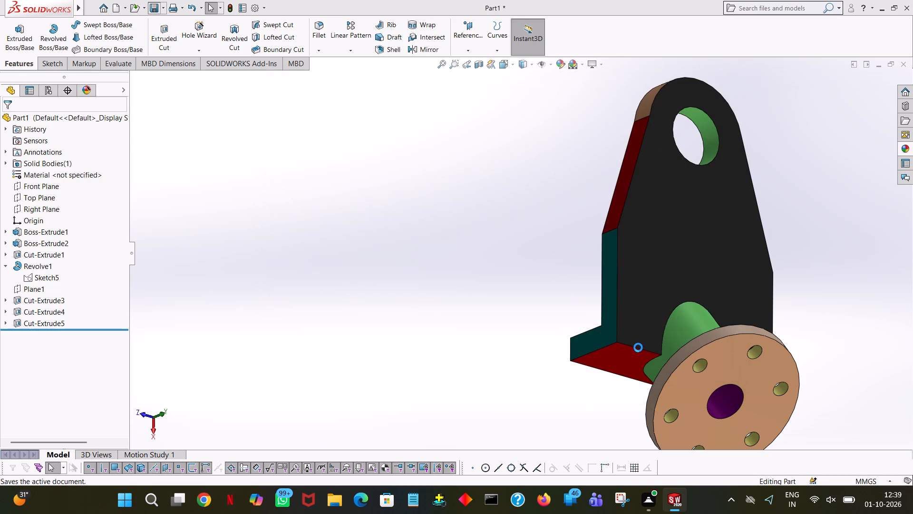